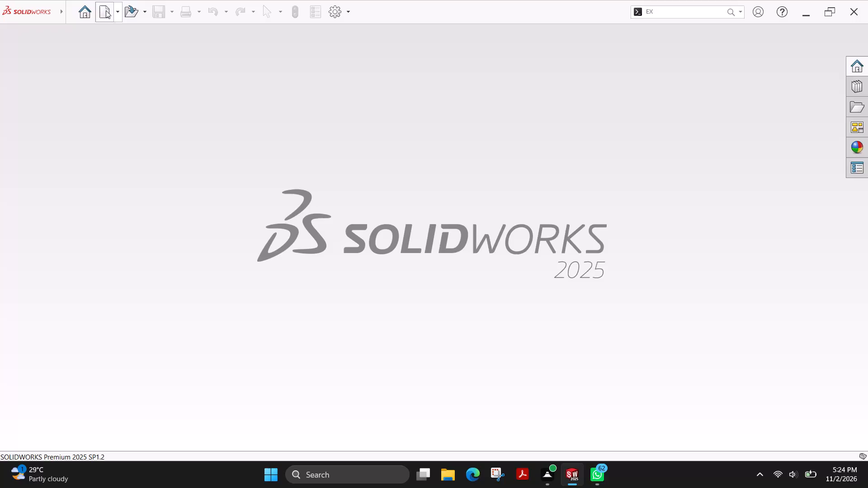
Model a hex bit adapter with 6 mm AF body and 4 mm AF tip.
Create a new part document.
click(106, 10)
click(365, 356)
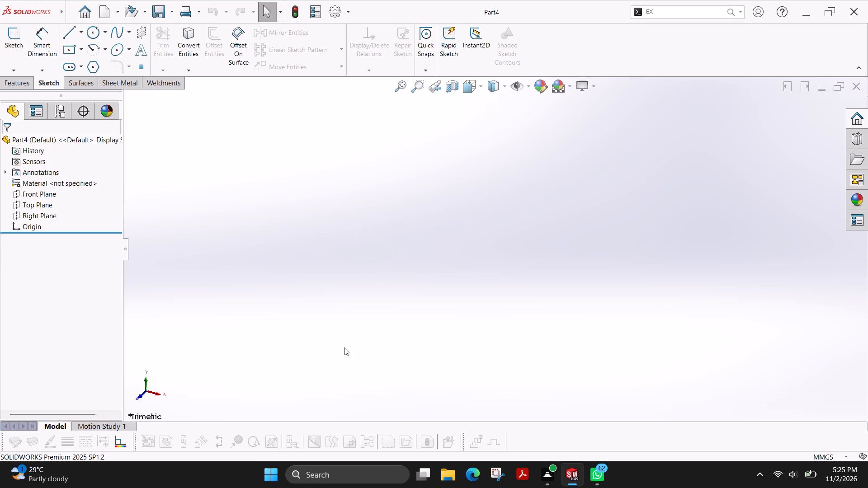
Start a new sketch on the Top Plane for drawing a polygon.
click(13, 39)
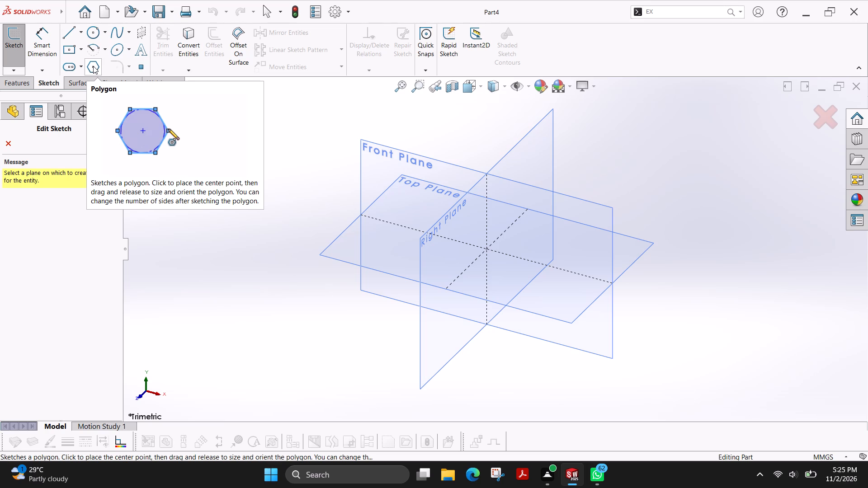
click(93, 66)
click(342, 249)
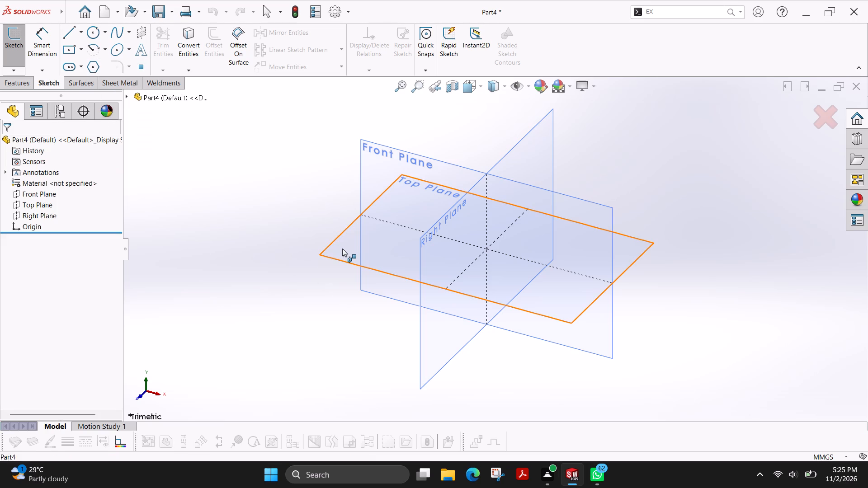
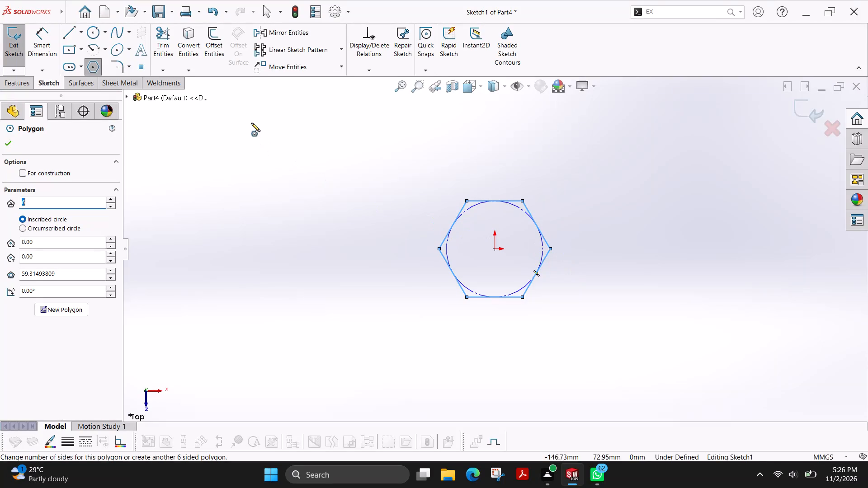
Dimension the hexagon across its two opposite horizontal sides and set the distance to 6 mm.
click(38, 37)
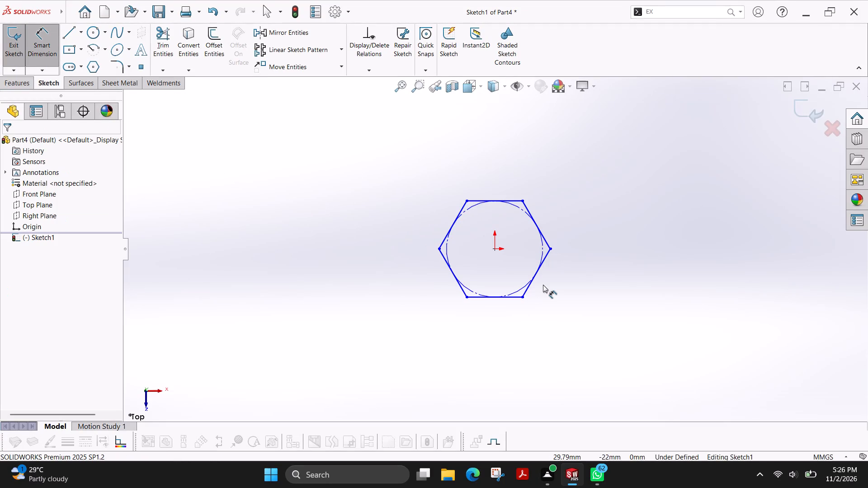
click(513, 296)
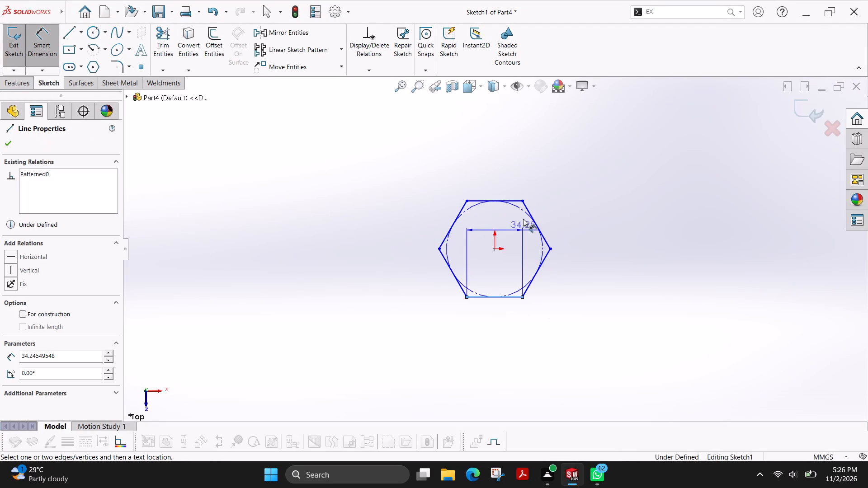
click(512, 201)
click(388, 243)
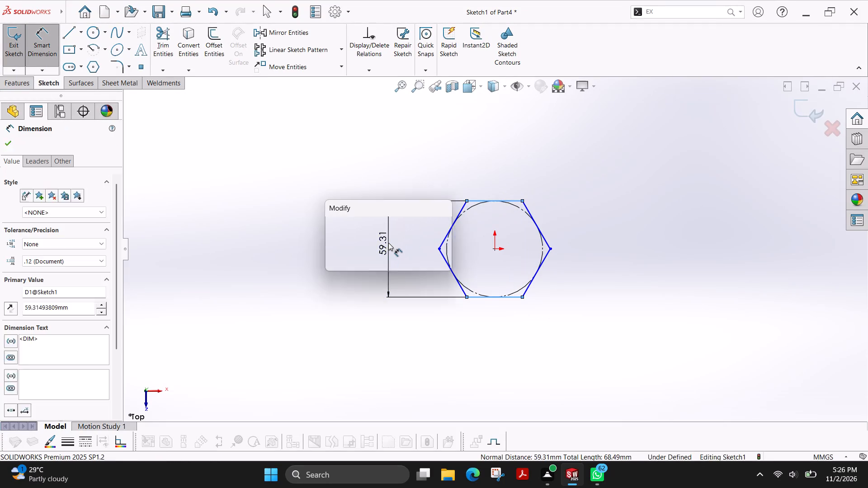
key(6)
key(Return)
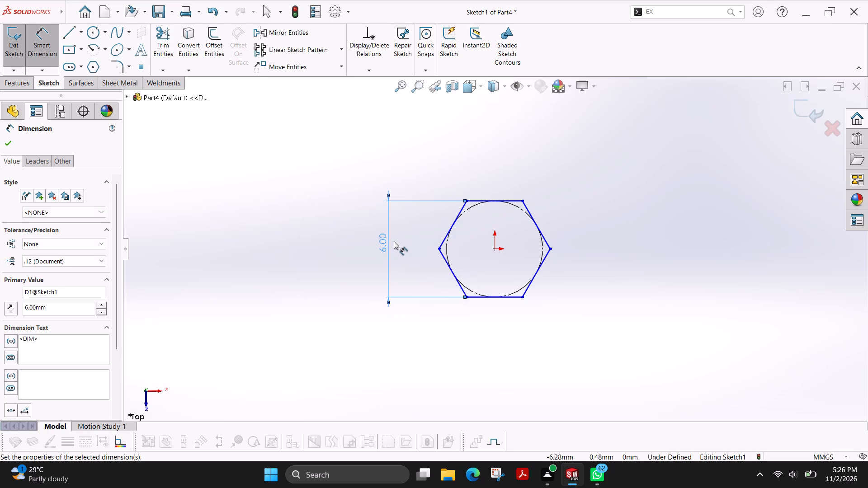
Extrude the hexagon sketch as a blind boss to a depth of 17 mm.
click(13, 80)
click(12, 45)
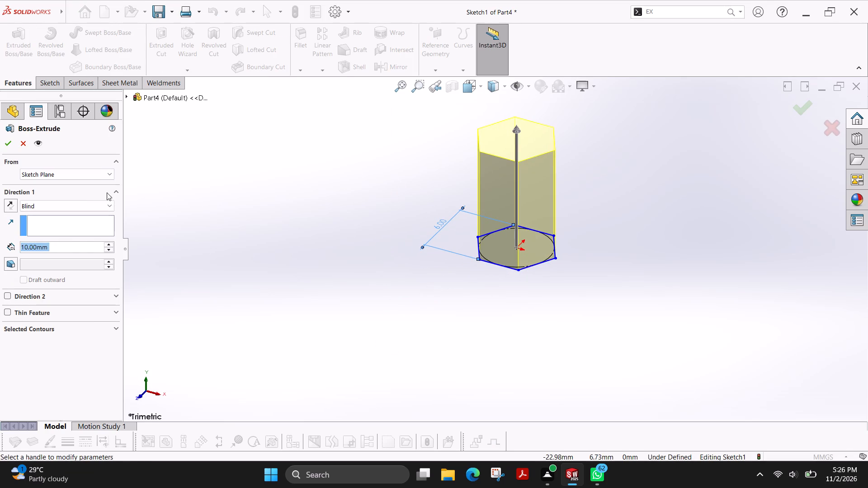
text(17)
key(Return)
click(11, 149)
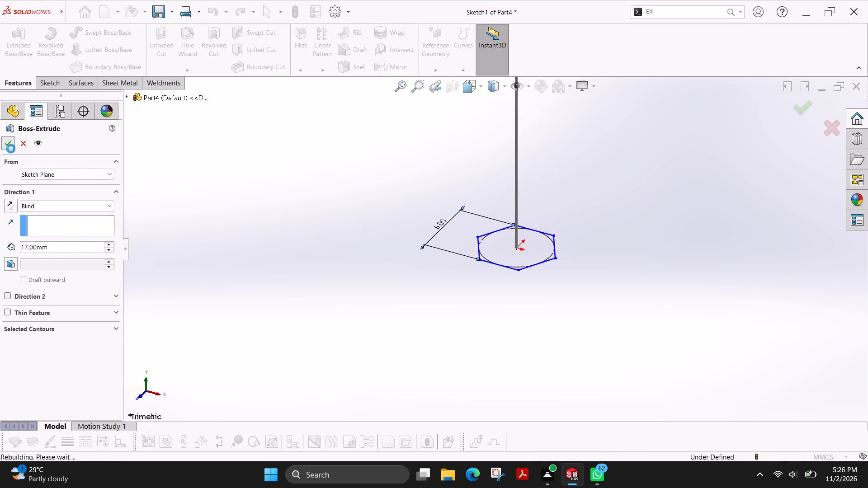
On the prism's top face, sketch a six-sided polygon centred on the origin, about 4.04 mm across flats.
scroll(437, 234, up, 2)
scroll(501, 176, down, 1)
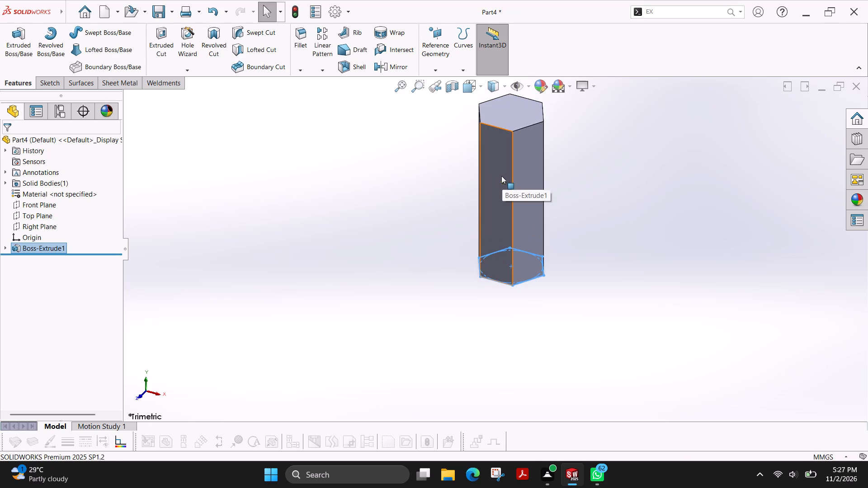
click(504, 113)
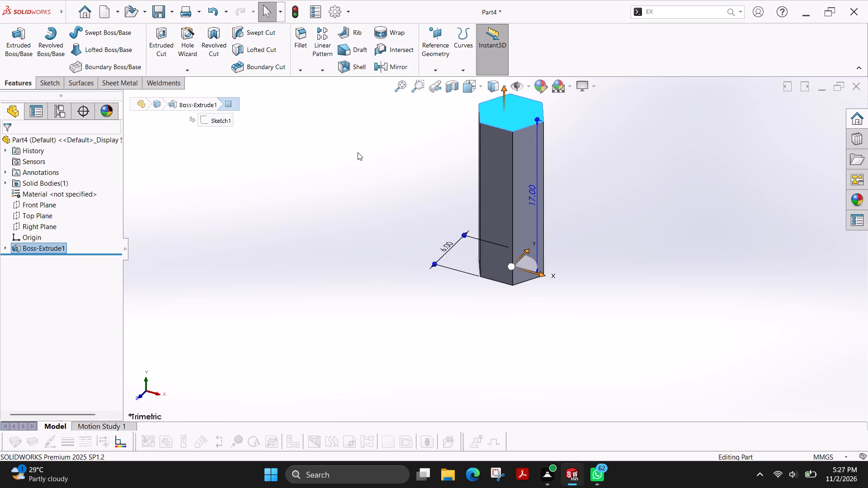
scroll(509, 131, up, 1)
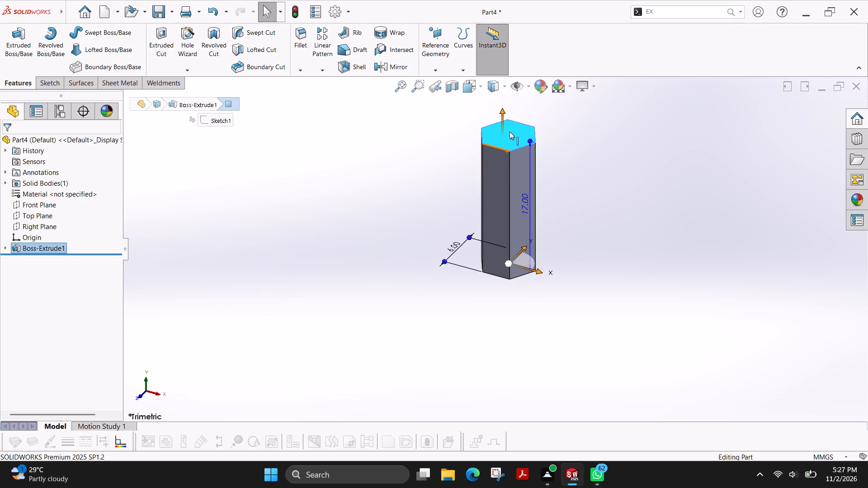
scroll(514, 131, down, 2)
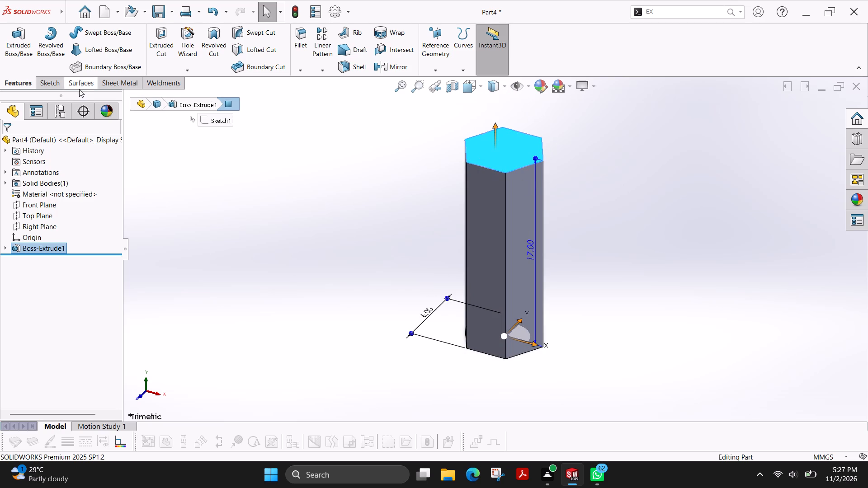
click(54, 85)
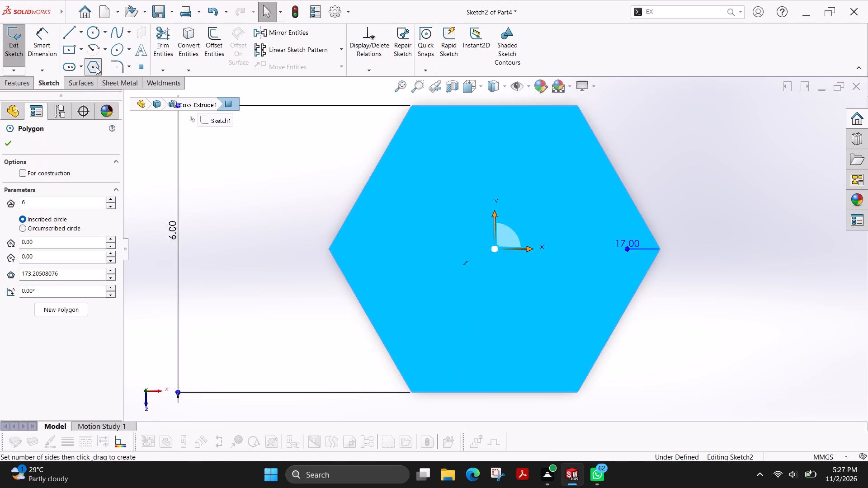
click(494, 250)
click(606, 249)
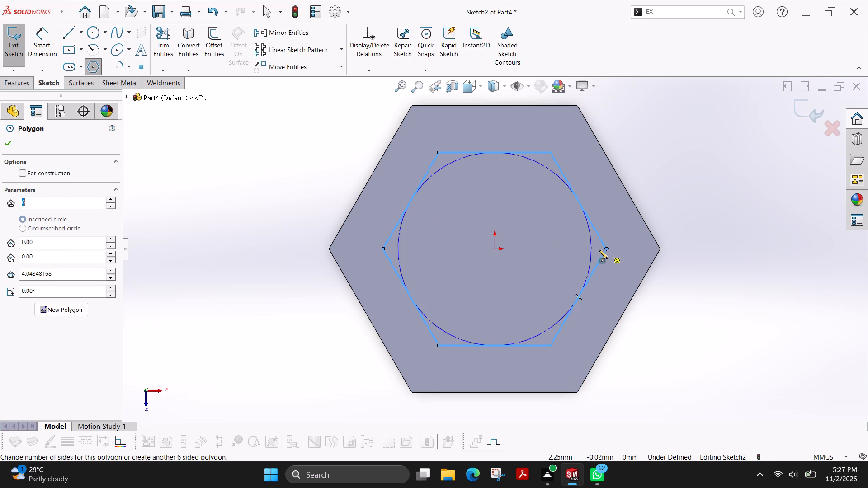
Dimension the inner hexagon across its two opposite horizontal sides and set the distance to 4 mm.
click(42, 42)
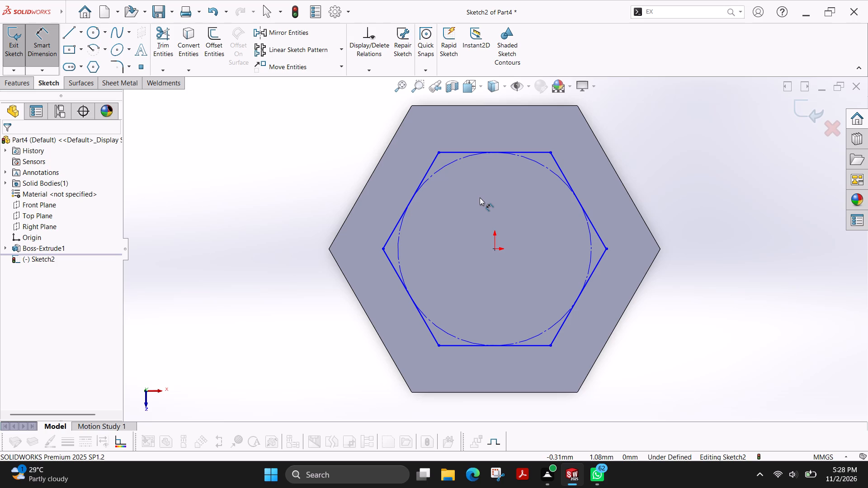
scroll(480, 197, up, 1)
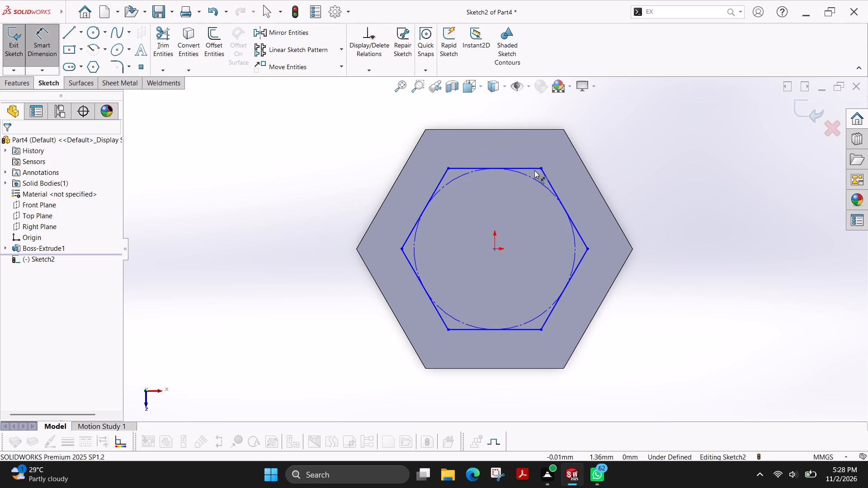
click(525, 167)
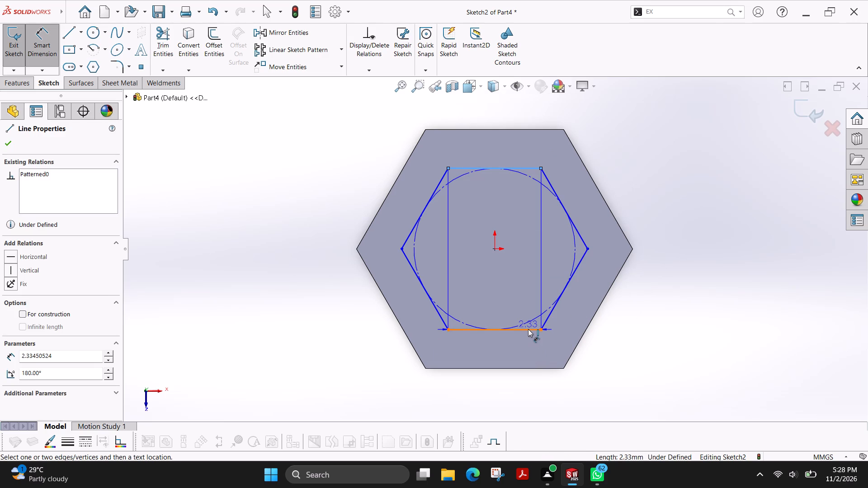
click(528, 329)
click(713, 244)
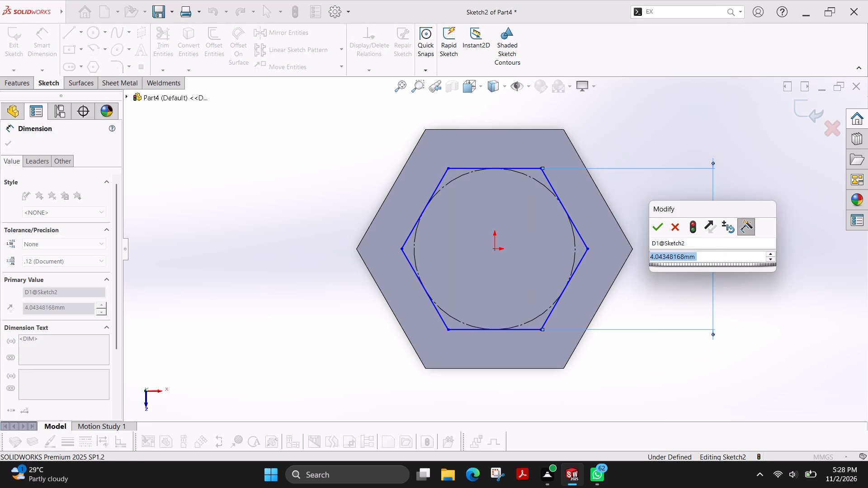
key(4)
key(Return)
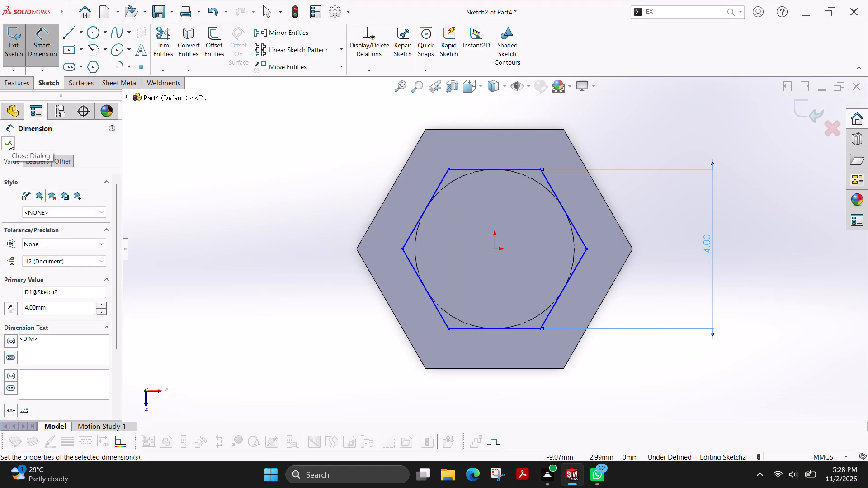
click(9, 142)
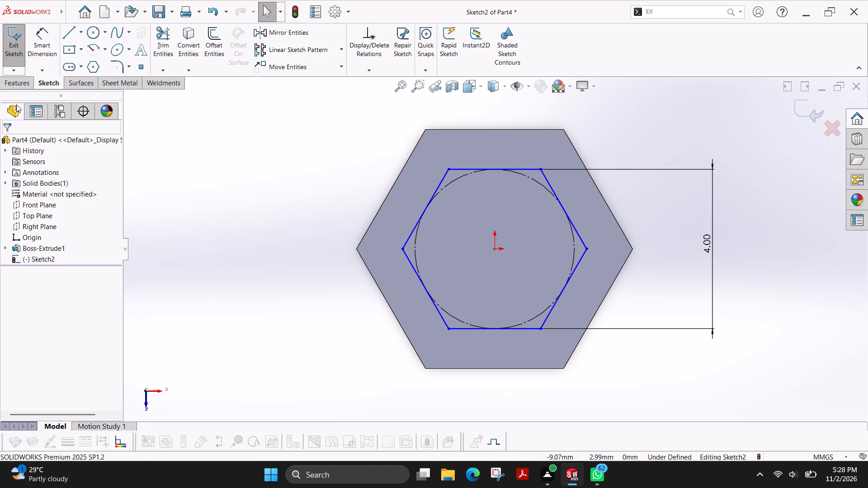
Set up a blind extruded cut from the inner hexagon with the side to cut flipped and a depth of 4 mm.
click(18, 87)
click(160, 36)
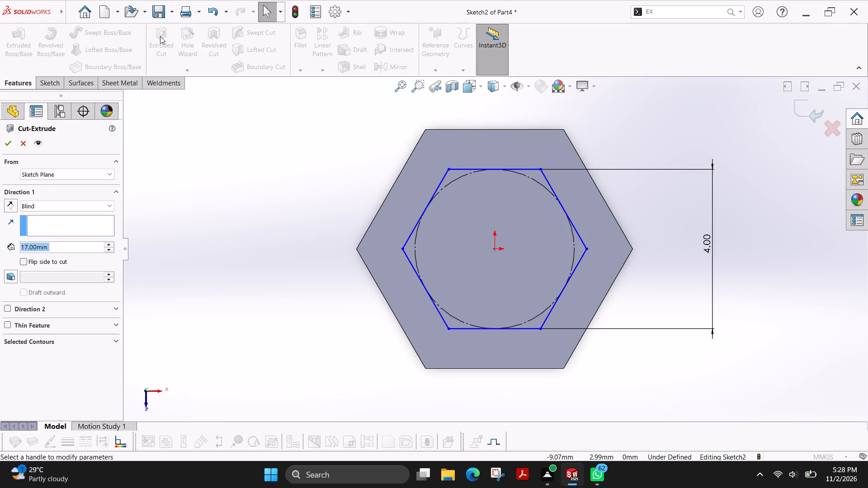
middle_drag(263, 302, 295, 172)
scroll(292, 210, up, 1)
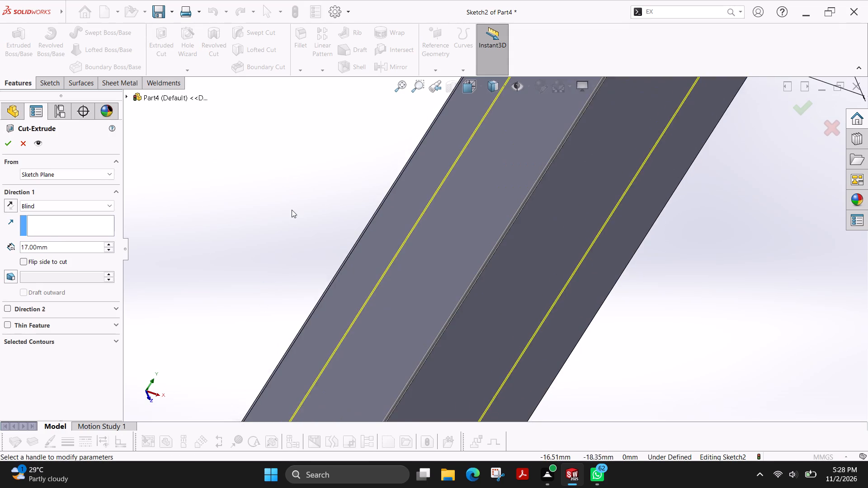
scroll(292, 210, up, 4)
scroll(498, 182, down, 1)
middle_drag(491, 130, 430, 166)
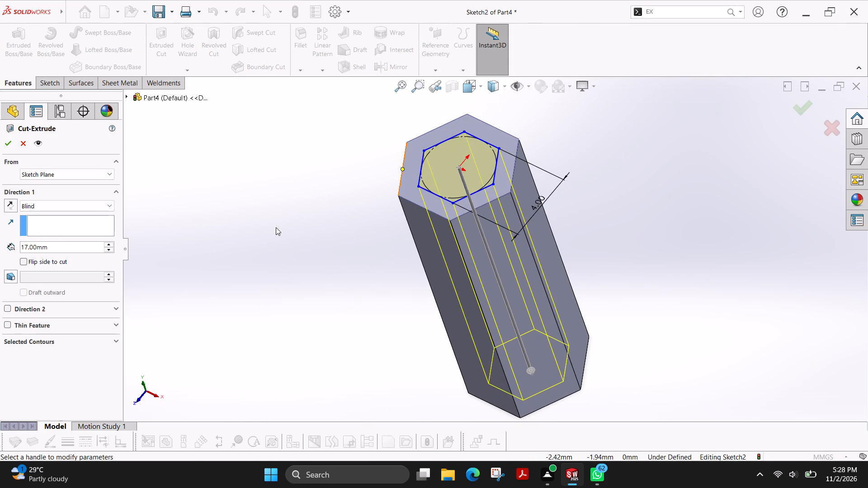
click(24, 261)
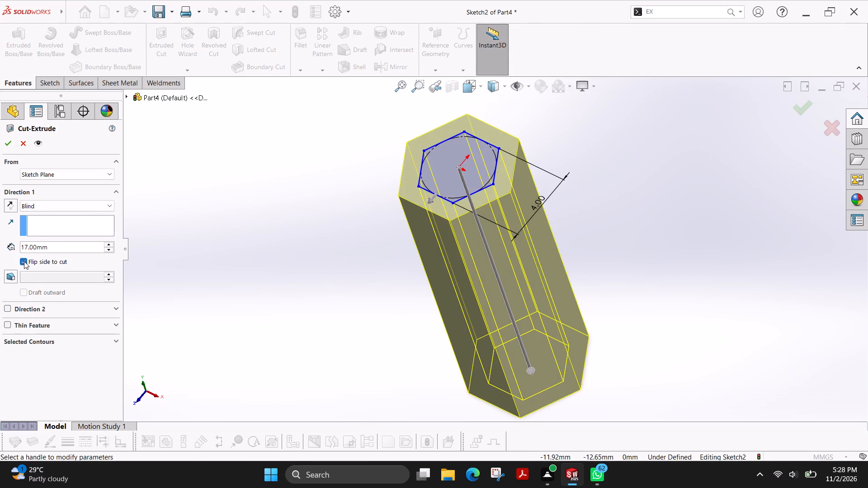
double_click(82, 250)
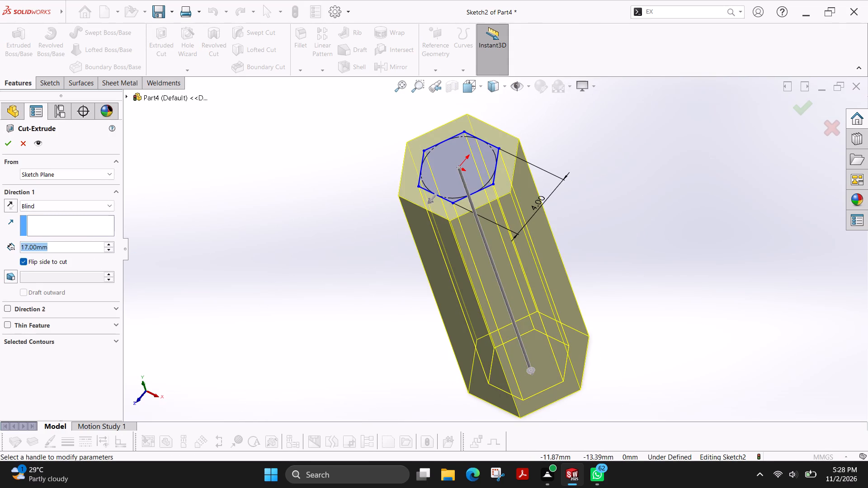
key(4)
key(Return)
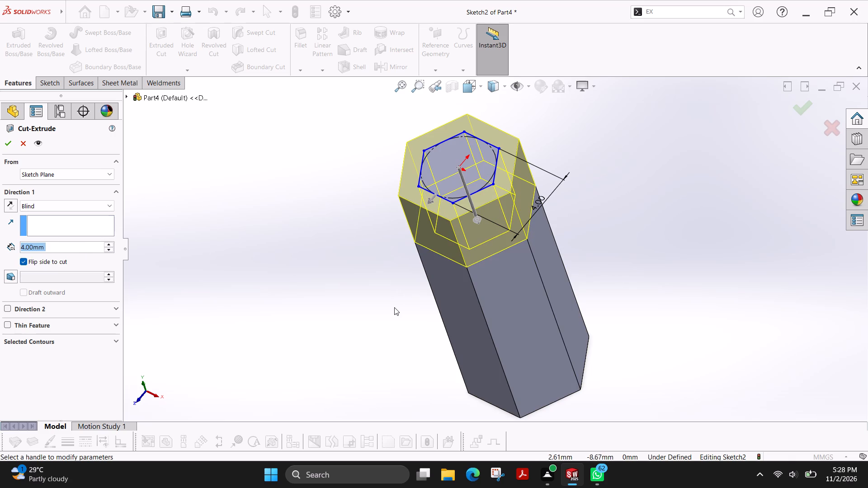
Change the cut depth to 6 mm and complete the extruded cut around the inner hexagon.
middle_drag(391, 308, 350, 279)
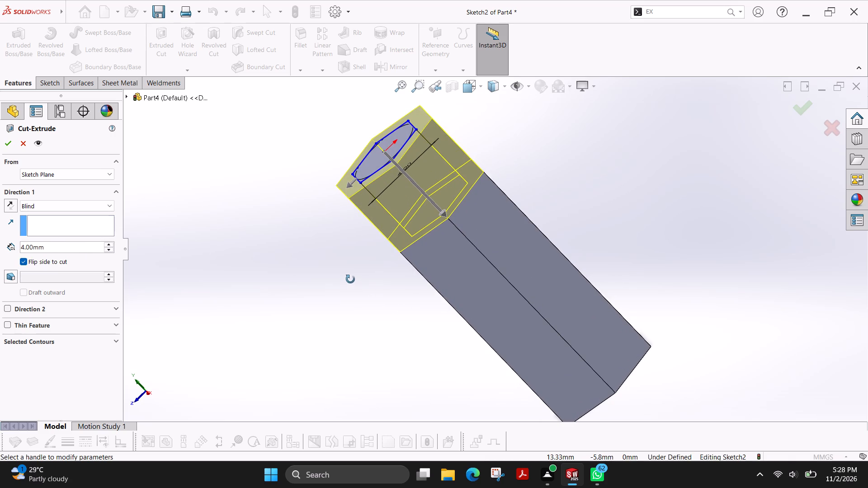
middle_drag(350, 279, 350, 279)
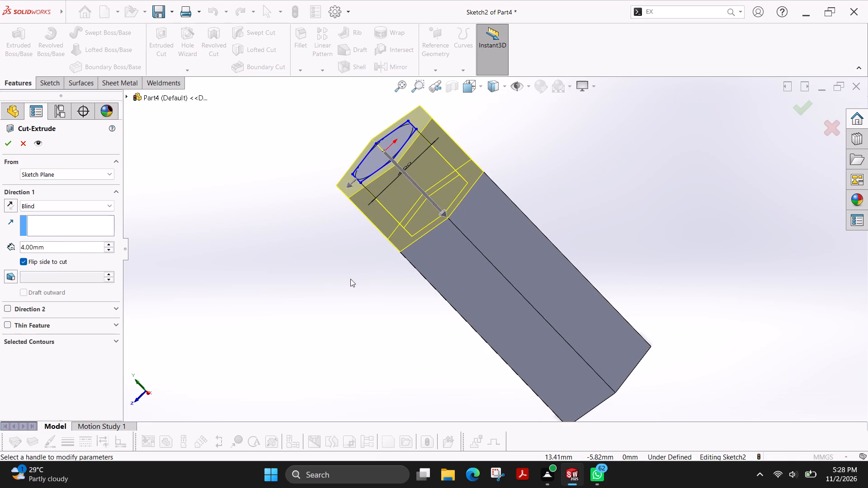
double_click(52, 247)
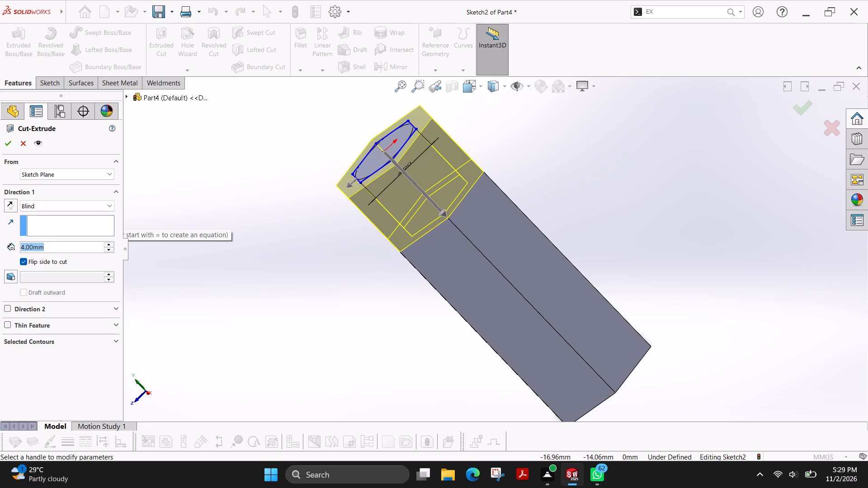
key(6)
key(Return)
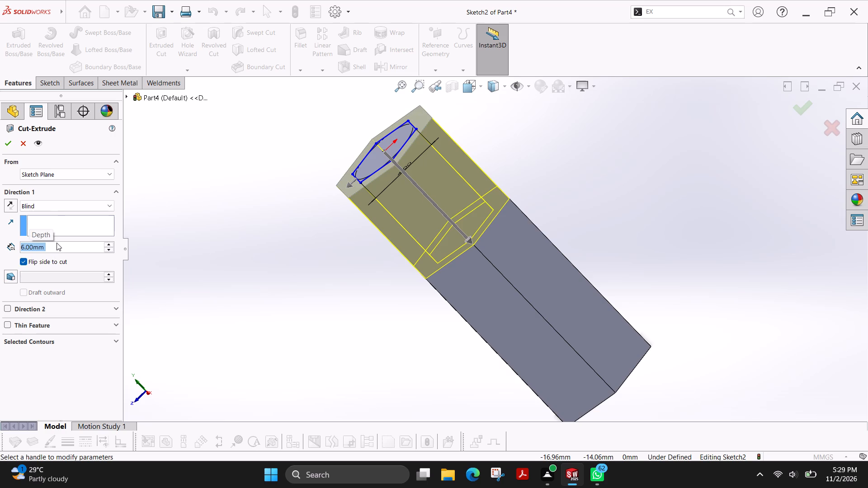
click(5, 145)
On a flat side face of the narrower hexagonal section, sketch a horizontal line about 13.5 mm long crossing beyond both sides.
scroll(386, 253, up, 1)
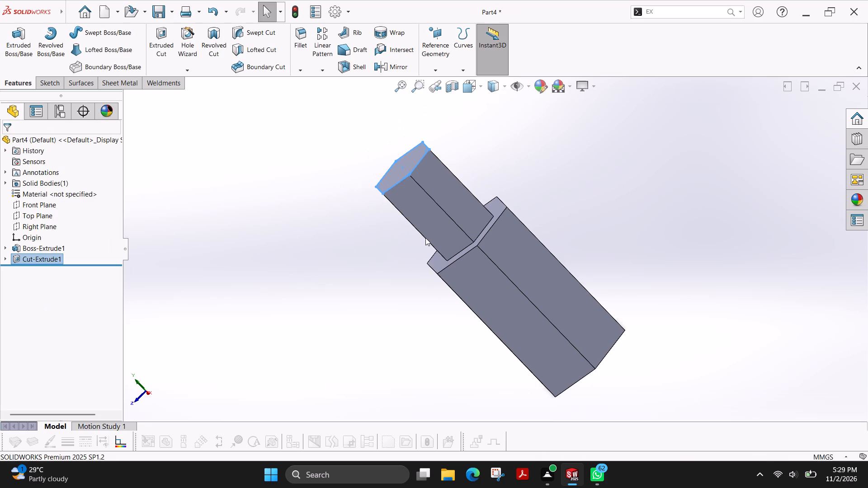
scroll(425, 238, down, 1)
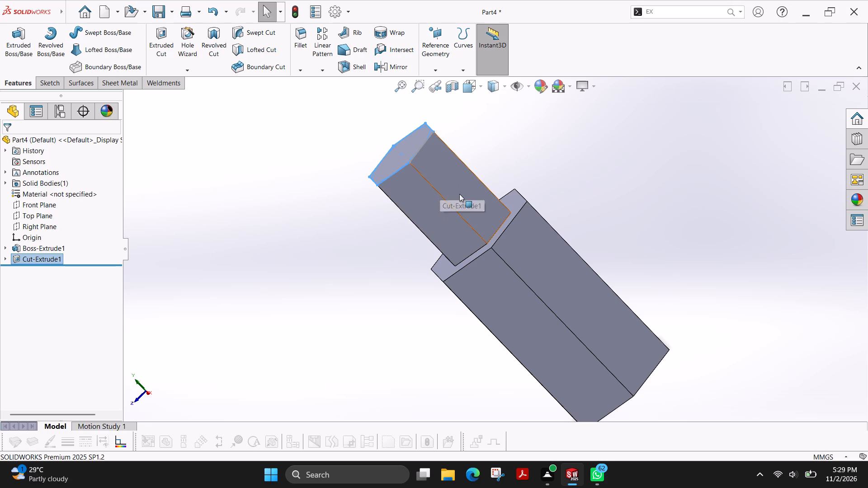
click(460, 193)
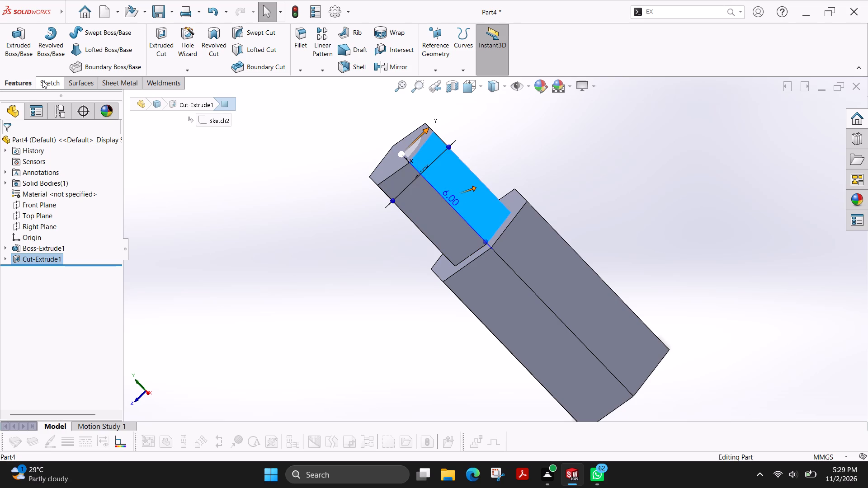
click(42, 80)
click(15, 50)
scroll(577, 194, down, 2)
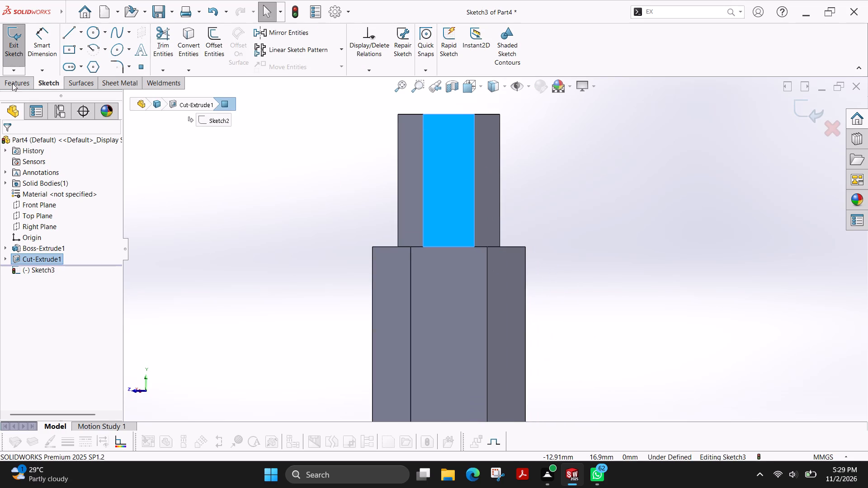
click(71, 34)
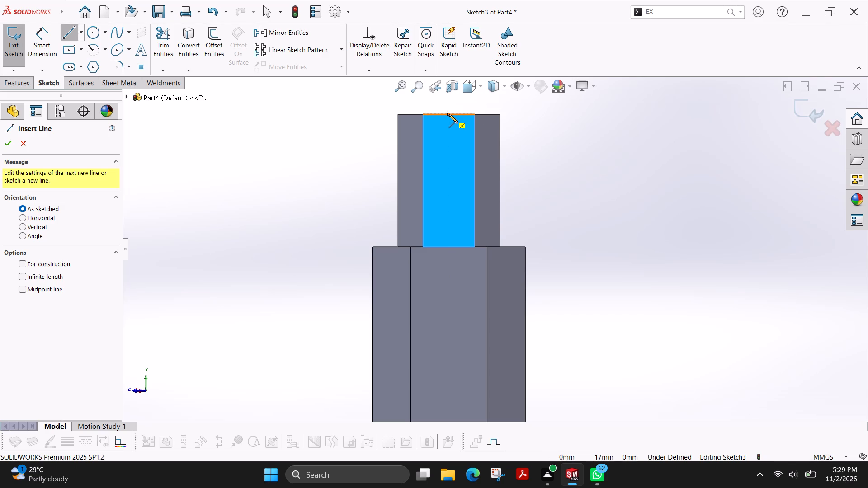
click(311, 195)
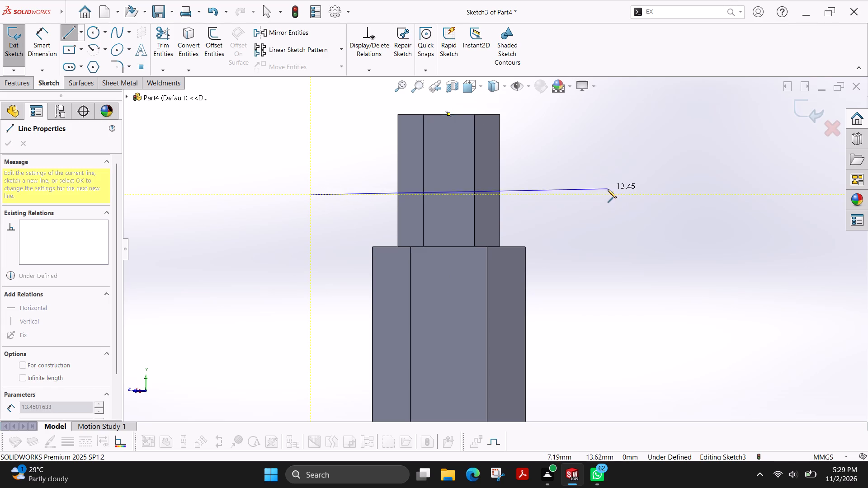
click(607, 196)
key(Escape)
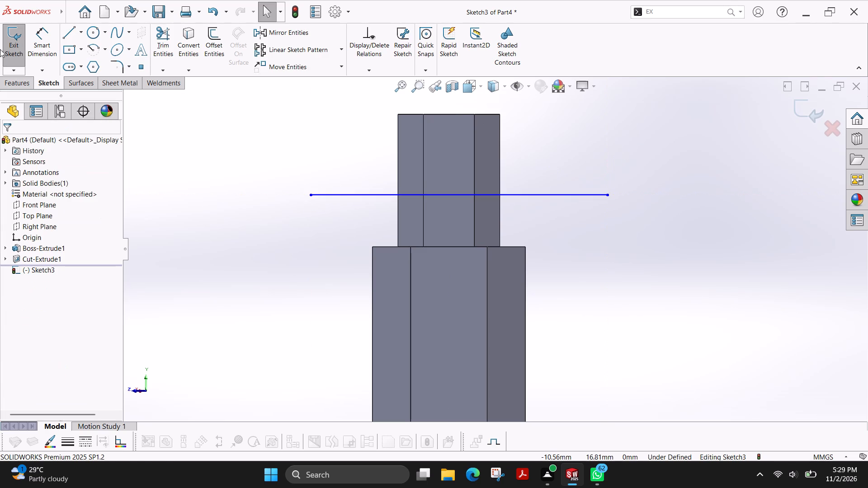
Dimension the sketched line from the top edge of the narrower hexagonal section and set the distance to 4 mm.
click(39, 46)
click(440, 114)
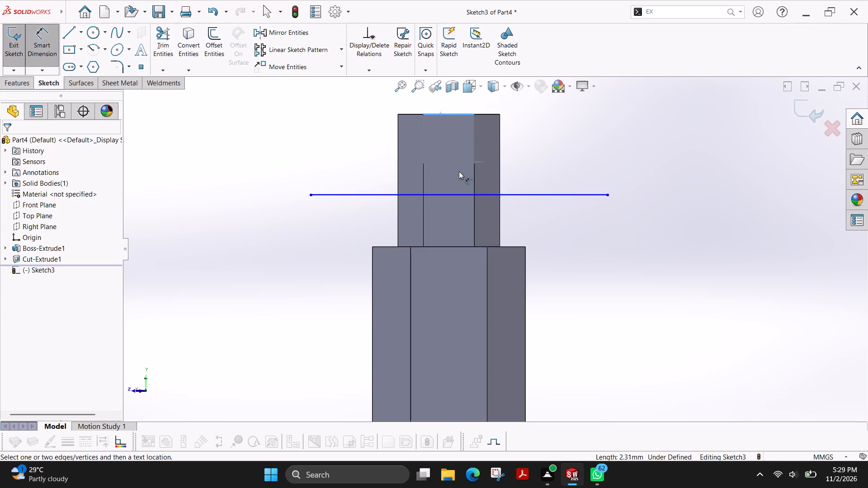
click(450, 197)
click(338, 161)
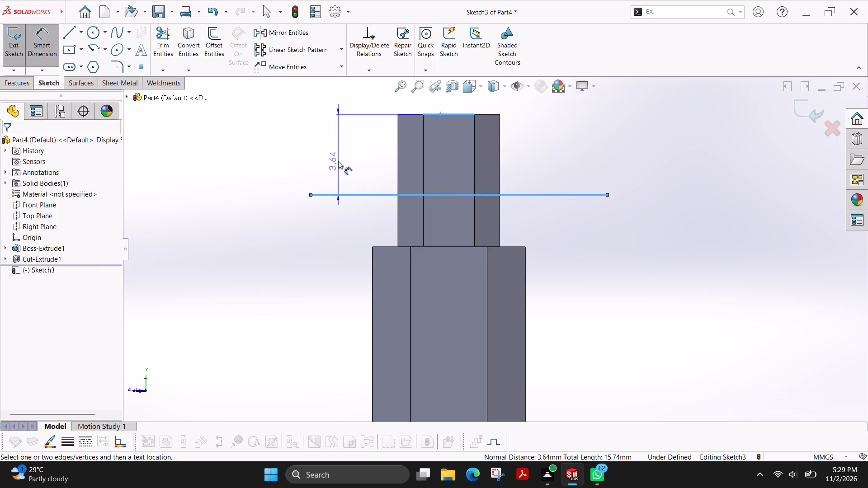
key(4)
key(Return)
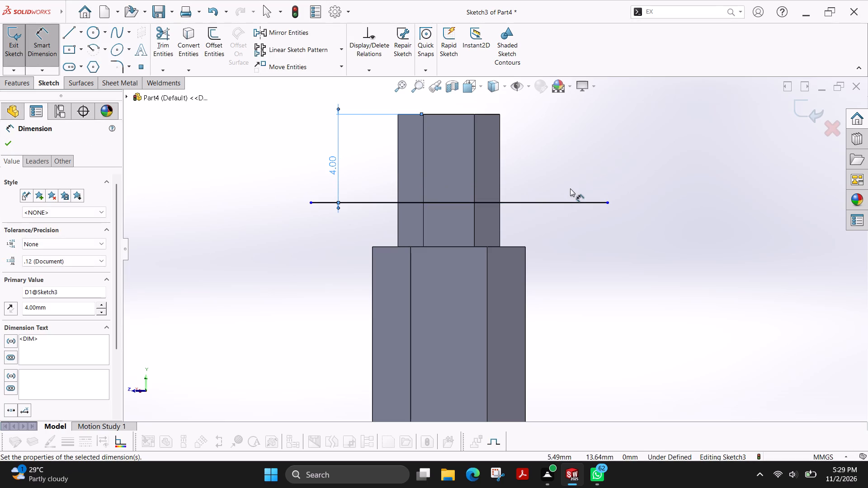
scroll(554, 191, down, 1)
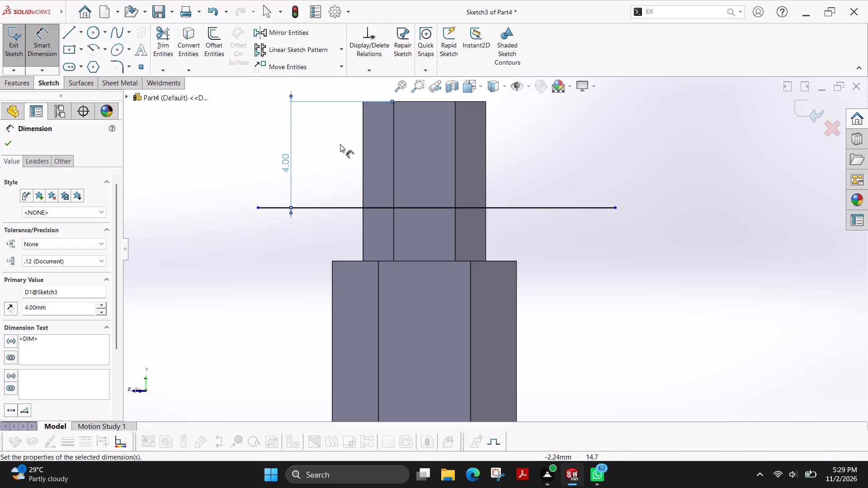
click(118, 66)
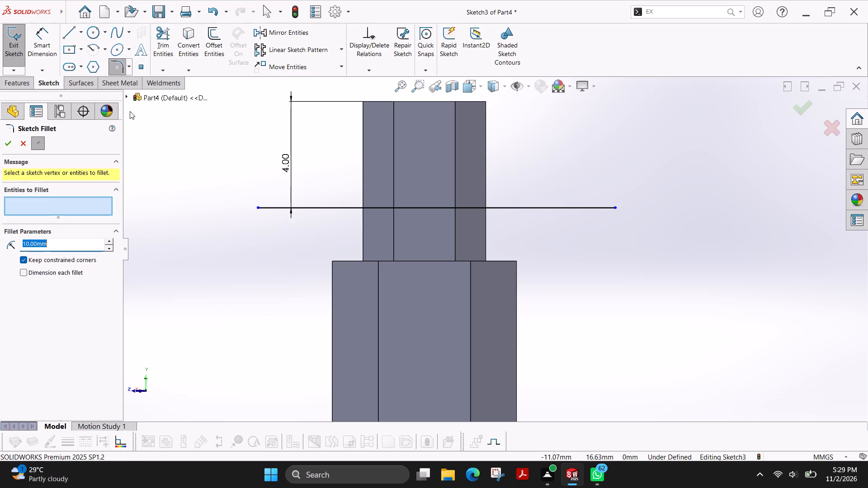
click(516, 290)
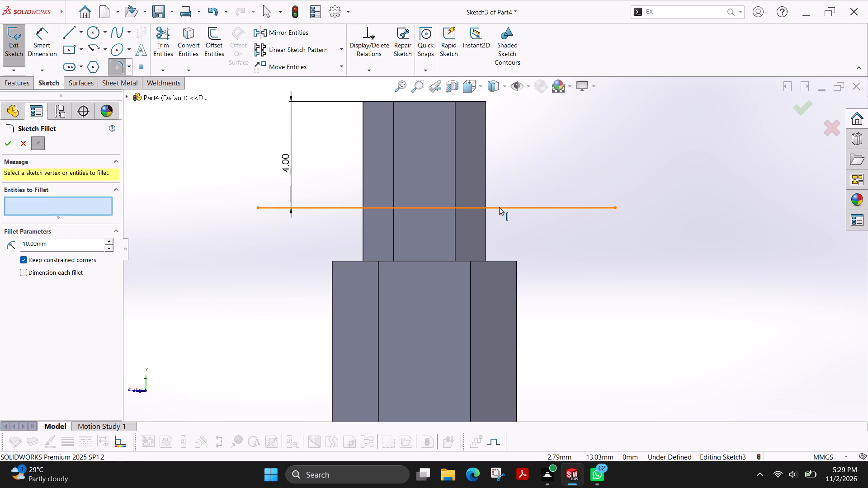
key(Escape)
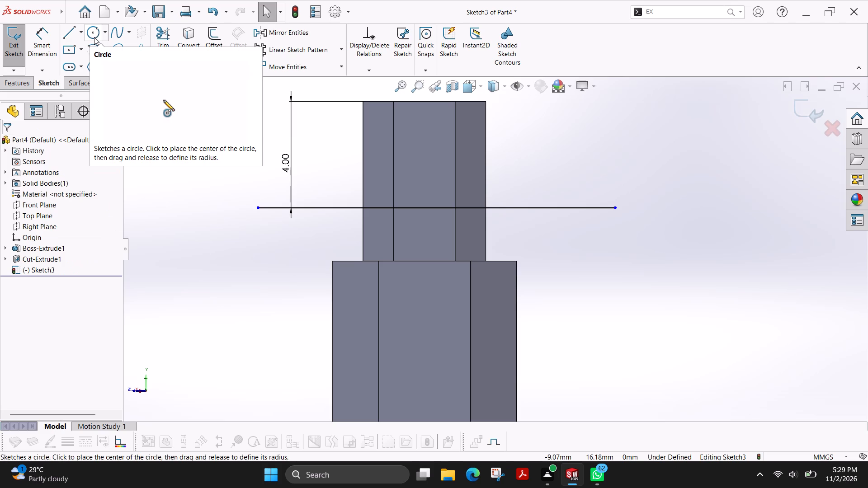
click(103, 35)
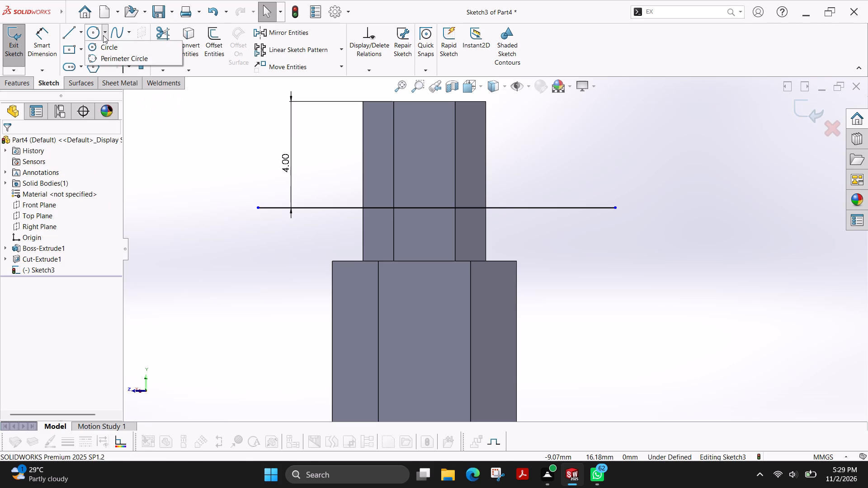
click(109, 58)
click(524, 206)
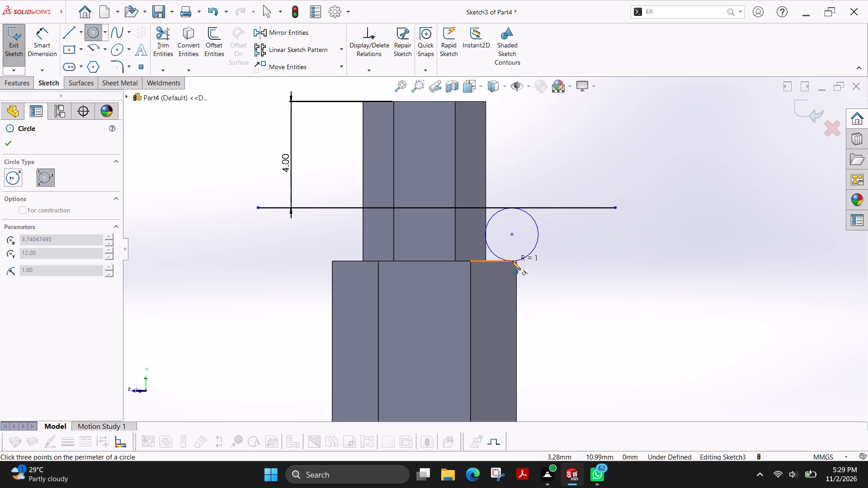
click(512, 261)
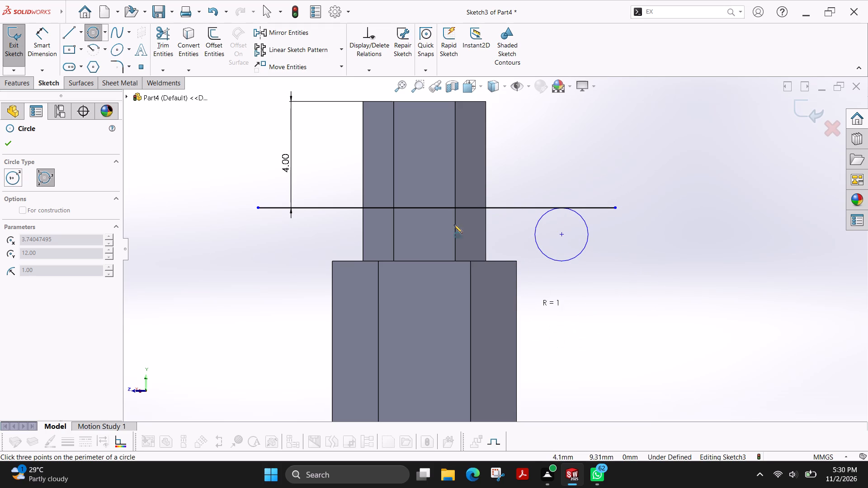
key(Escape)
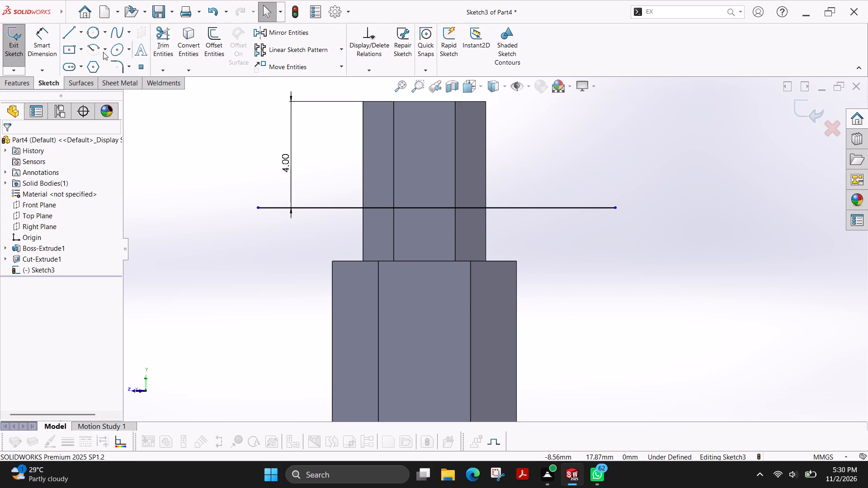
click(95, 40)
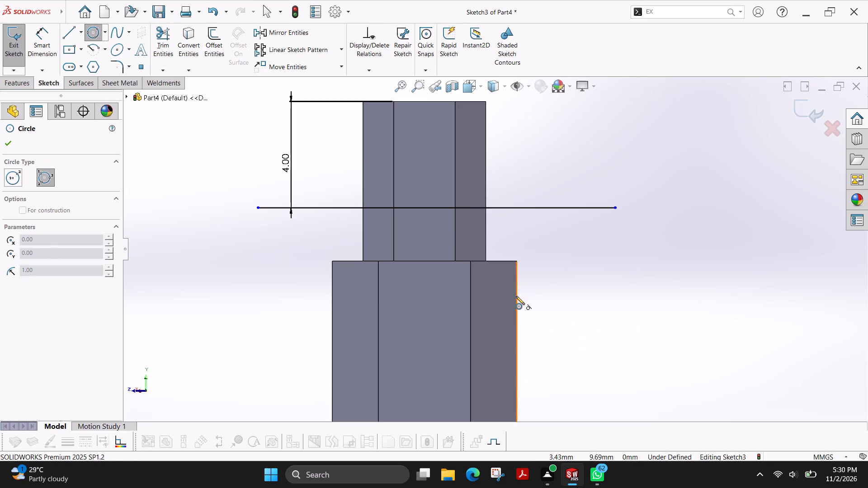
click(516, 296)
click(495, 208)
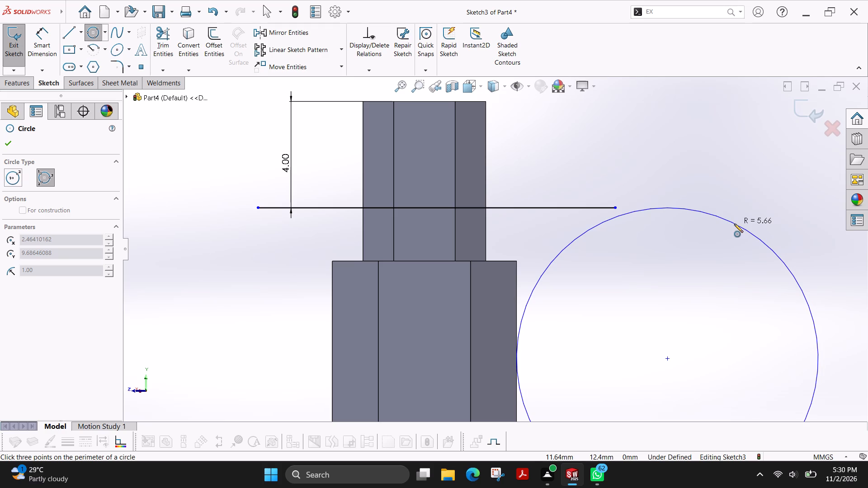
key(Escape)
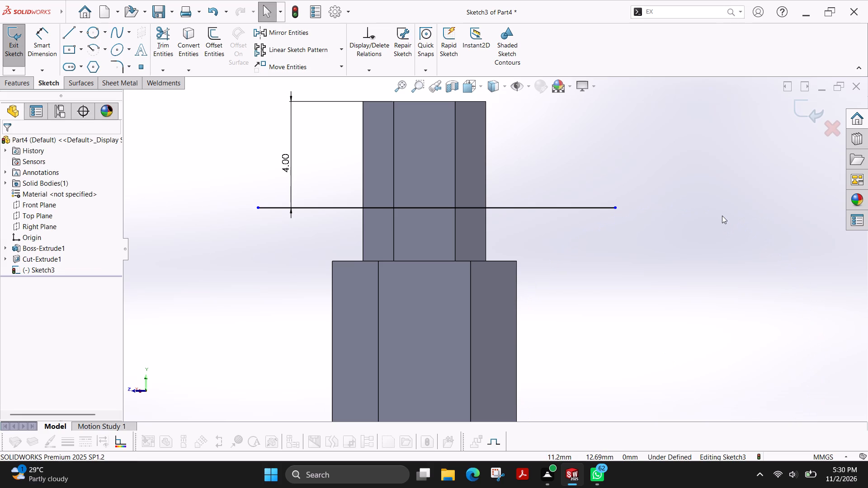
Undo the line dimension, the side-face line sketch and the extruded cut, going back to the inner hexagon sketch.
key(ctrl+z)
key(ctrl+z)
key(ctrl+z)
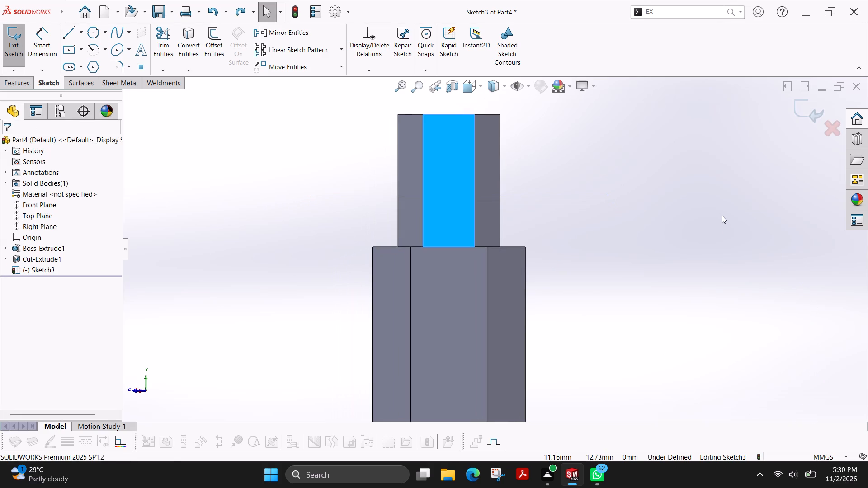
key(ctrl+z)
key(ctrl+z)
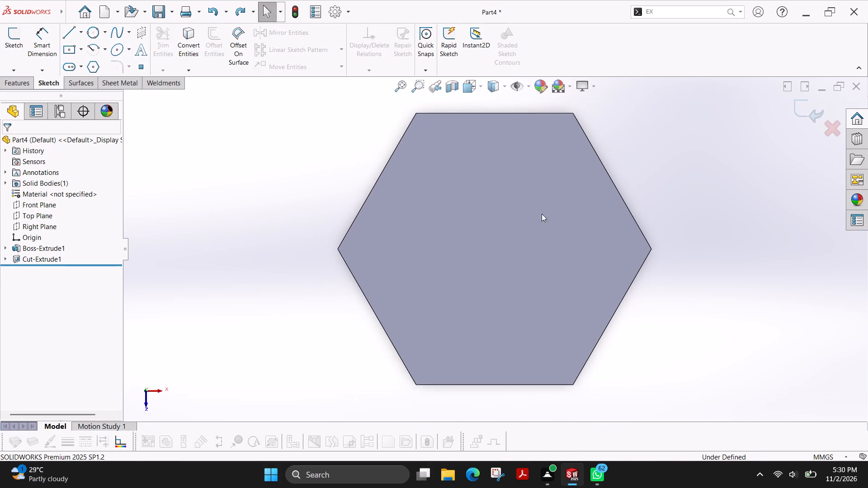
Make a blind extruded cut from the inner hexagon sketch, 4 mm deep, with the side to cut flipped.
click(25, 79)
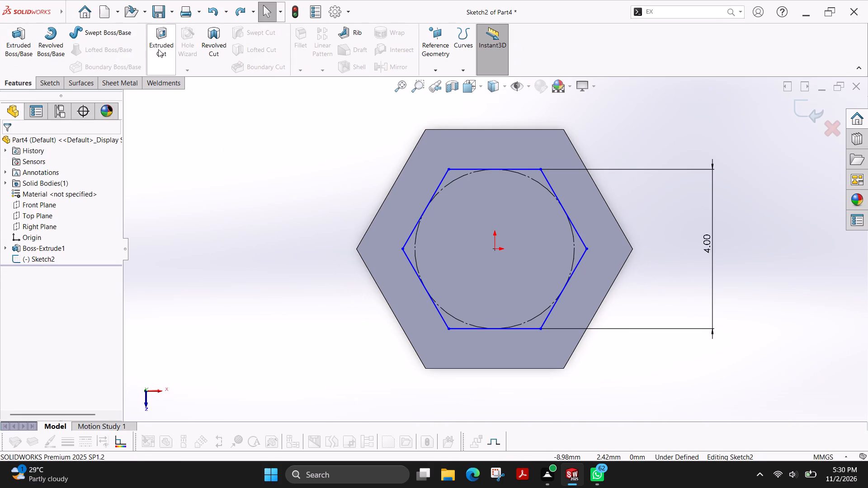
click(160, 45)
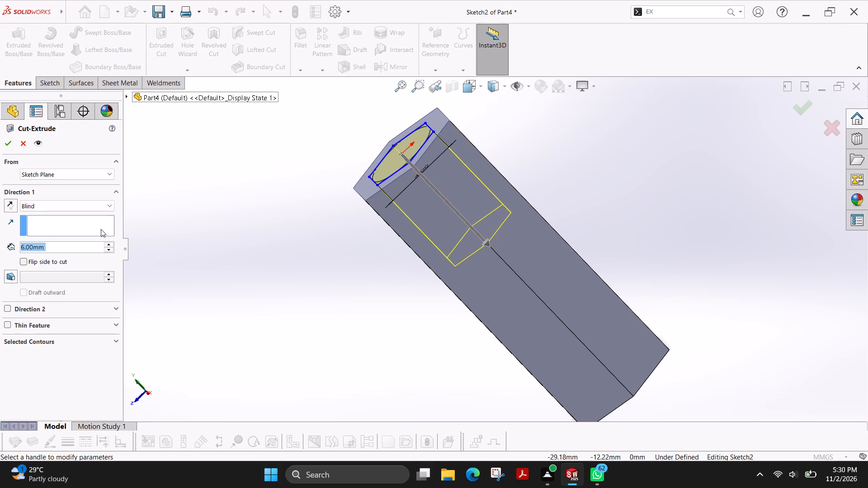
key(4)
key(Return)
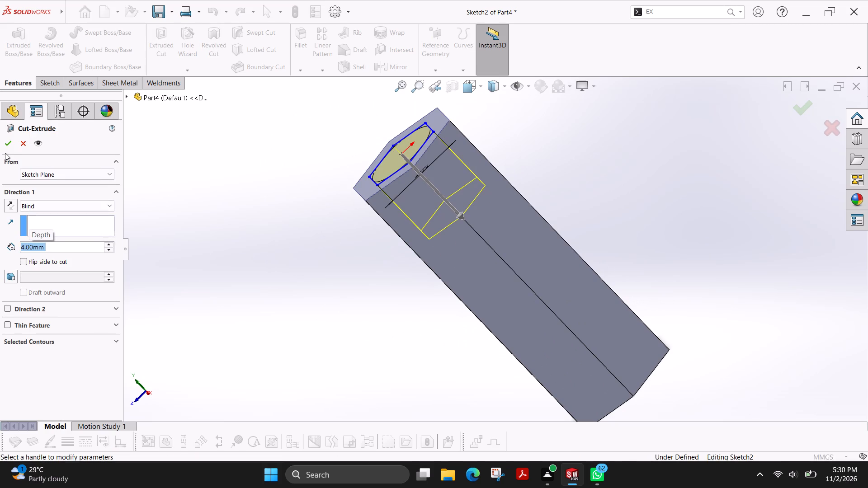
click(23, 259)
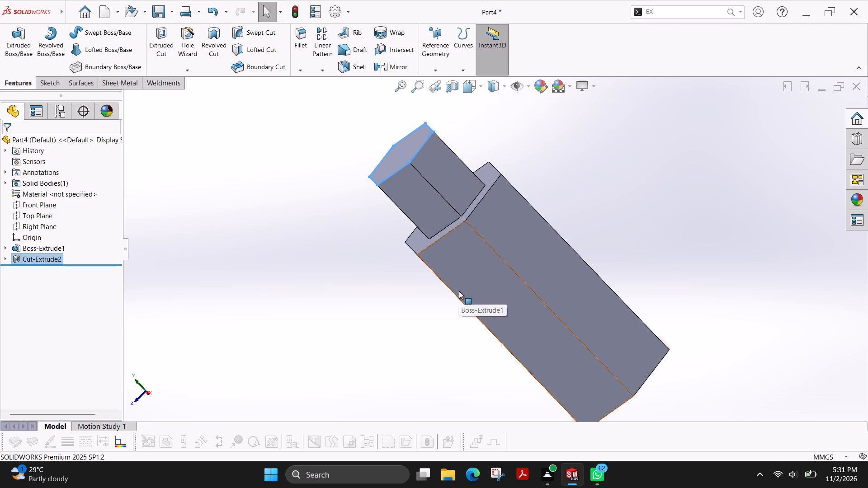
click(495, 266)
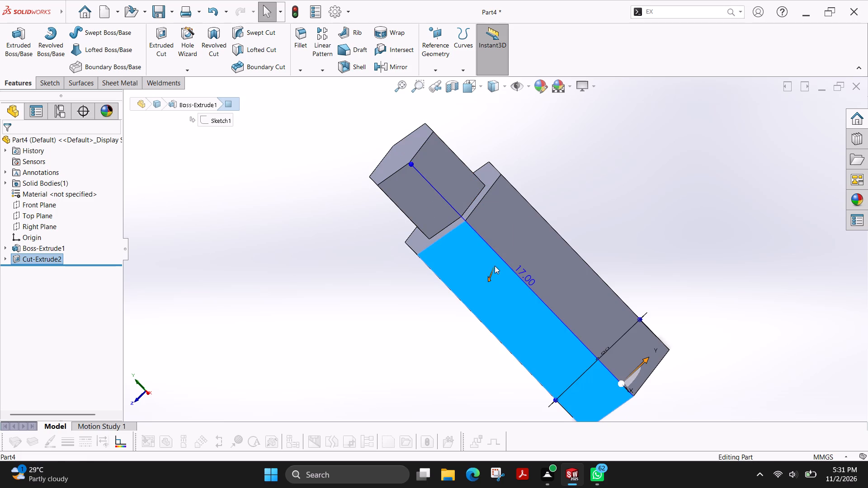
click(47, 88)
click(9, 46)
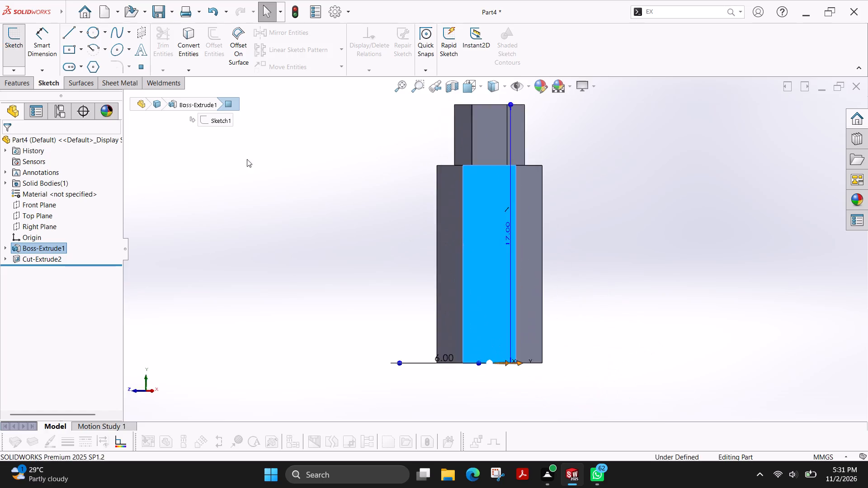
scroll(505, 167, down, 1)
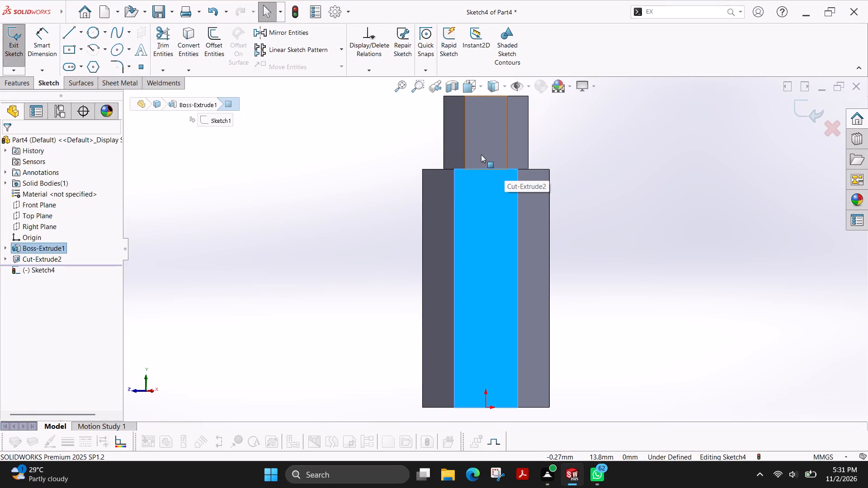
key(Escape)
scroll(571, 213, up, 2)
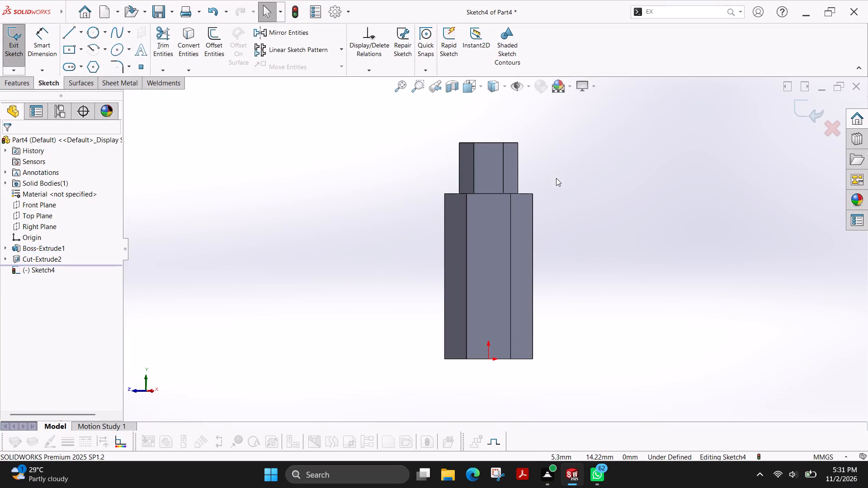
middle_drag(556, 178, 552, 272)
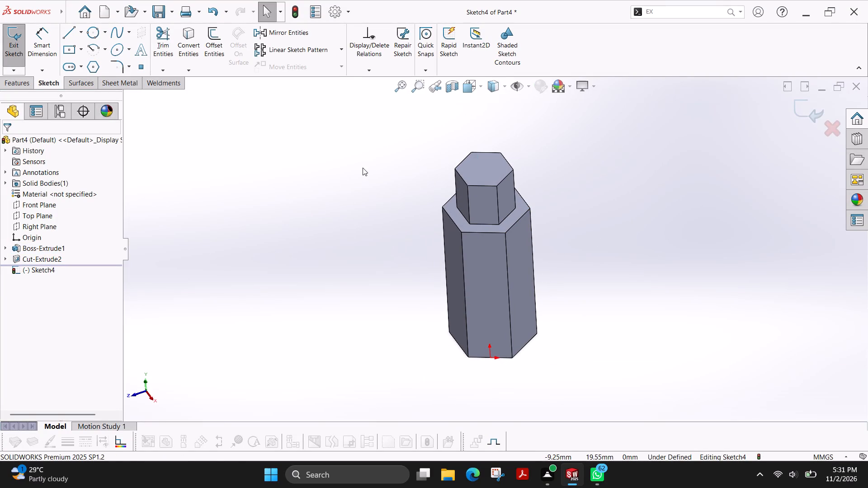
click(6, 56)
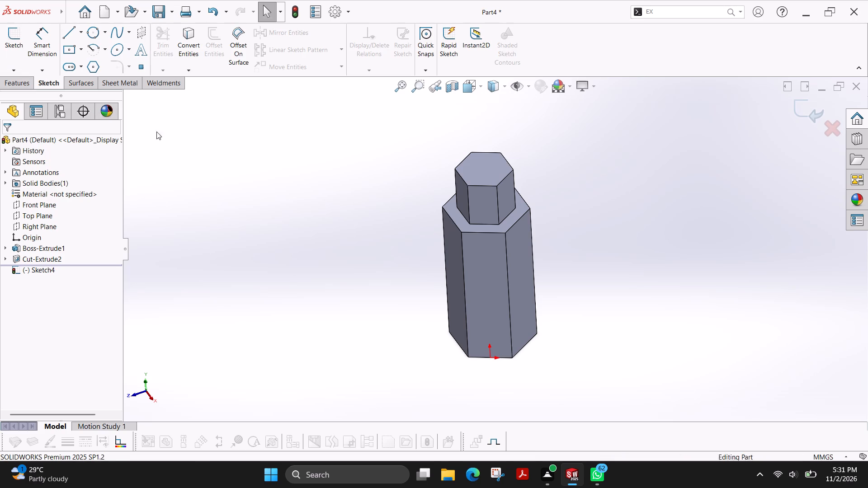
Start a new sketch on the Front Plane.
click(13, 40)
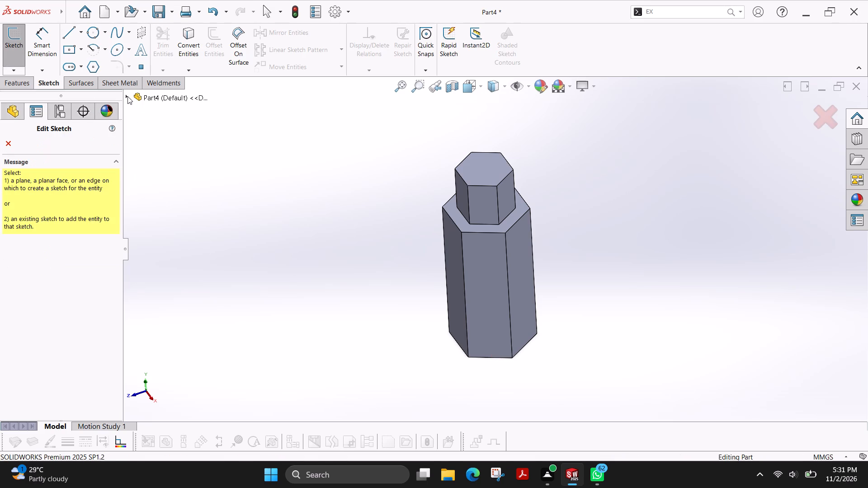
click(127, 96)
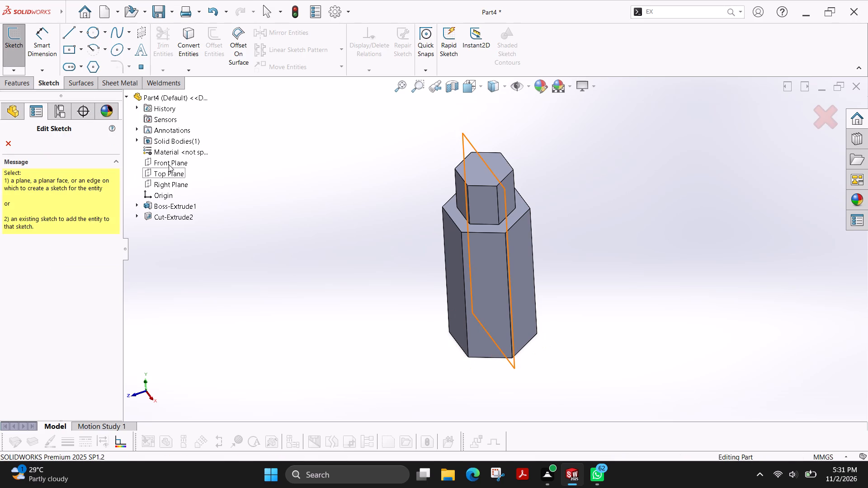
click(169, 164)
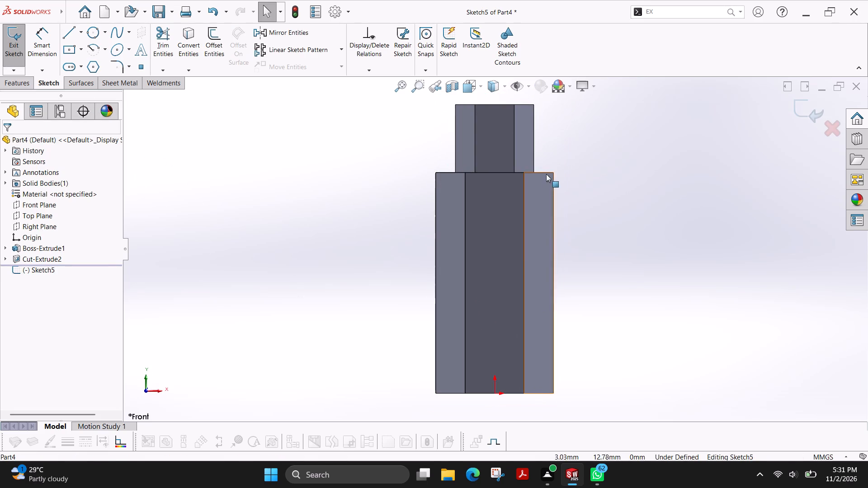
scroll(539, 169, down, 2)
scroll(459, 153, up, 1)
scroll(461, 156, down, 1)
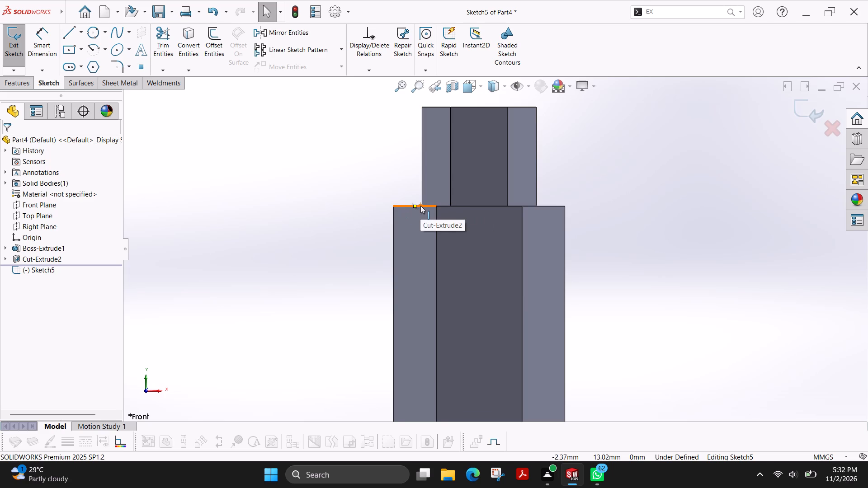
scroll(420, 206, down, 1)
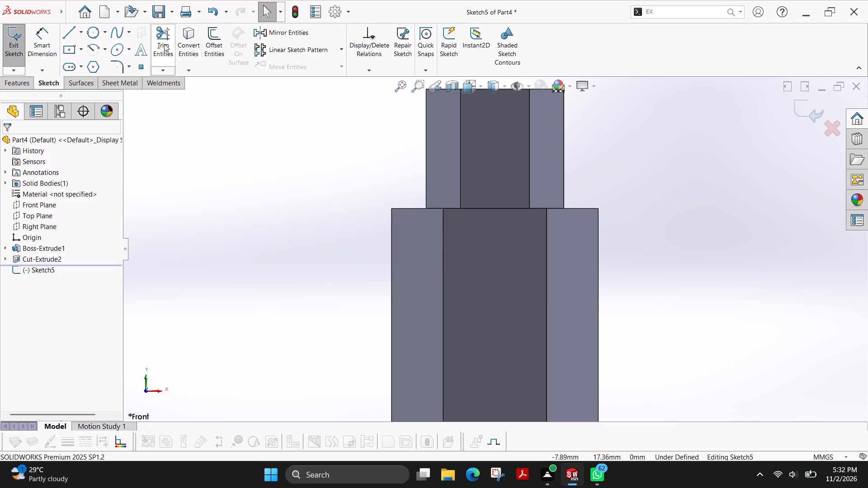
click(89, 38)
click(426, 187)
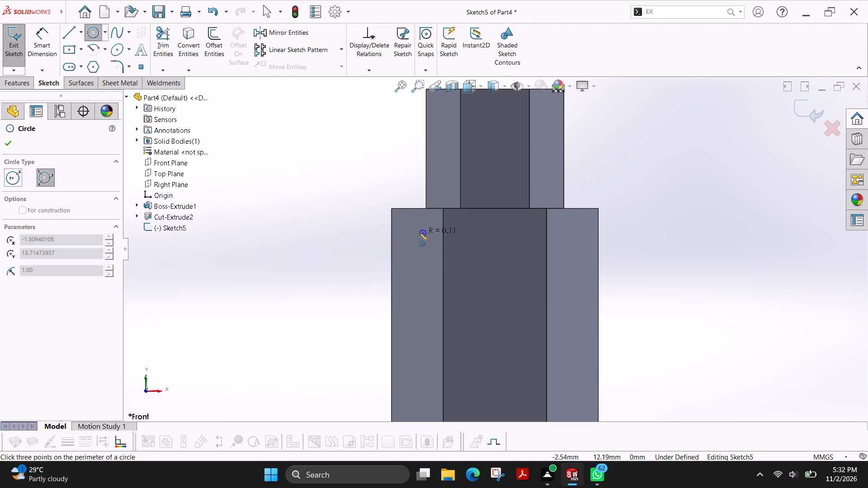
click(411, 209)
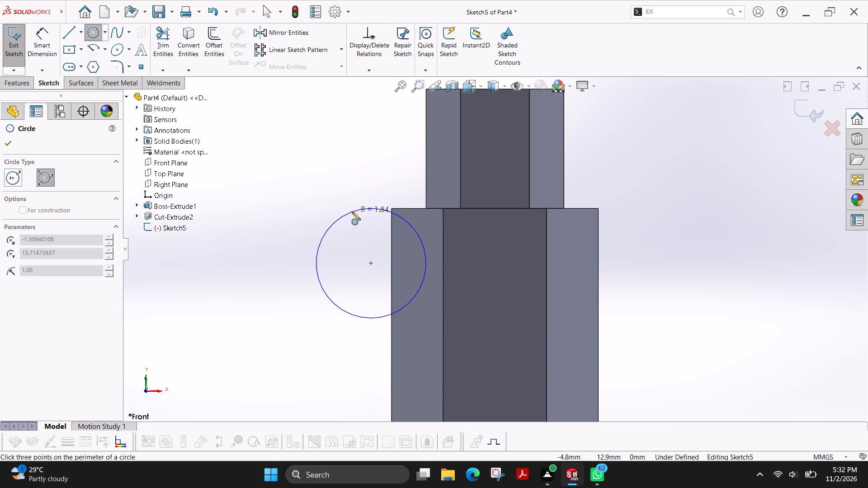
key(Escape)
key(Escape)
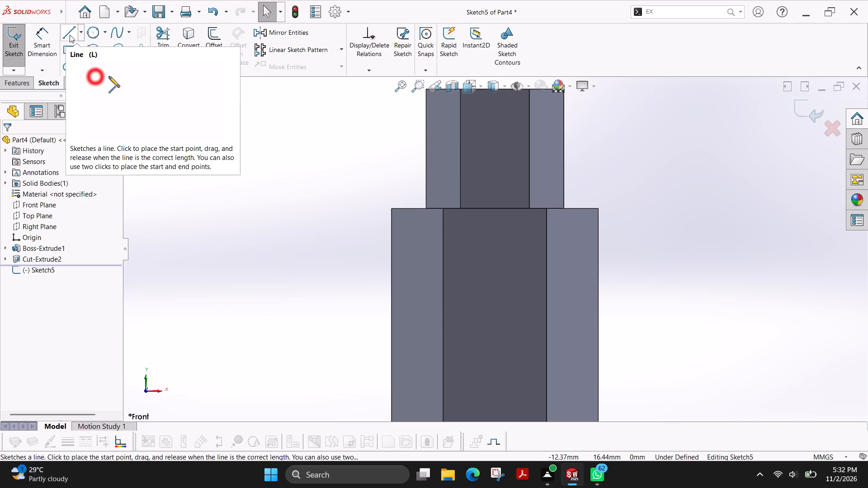
Sketch a horizontal line about 5.4 mm long from the shoulder edge's midpoint outward past the wider section's left side.
click(494, 209)
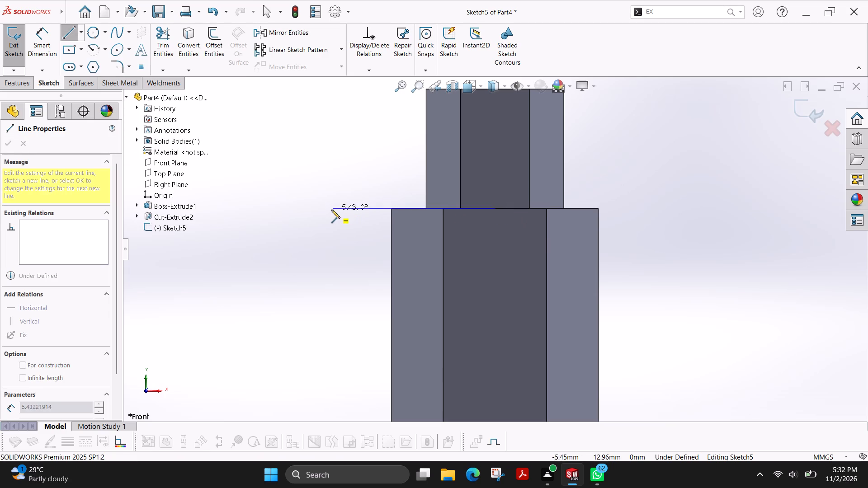
click(331, 210)
key(Escape)
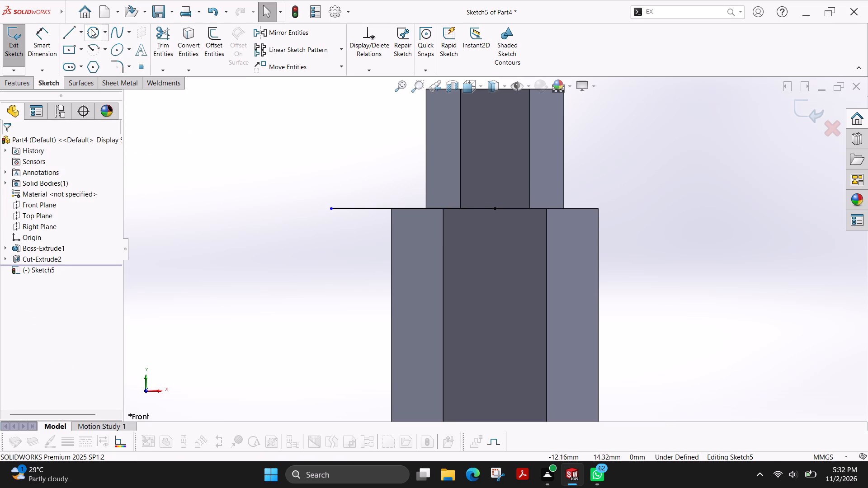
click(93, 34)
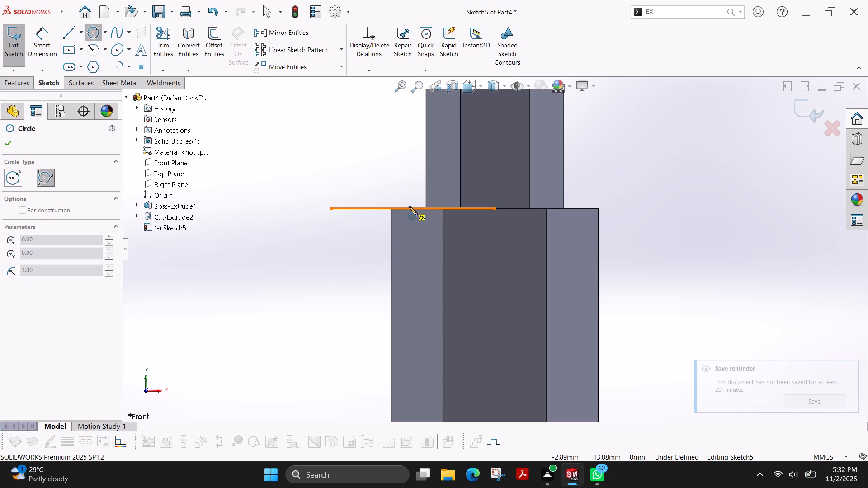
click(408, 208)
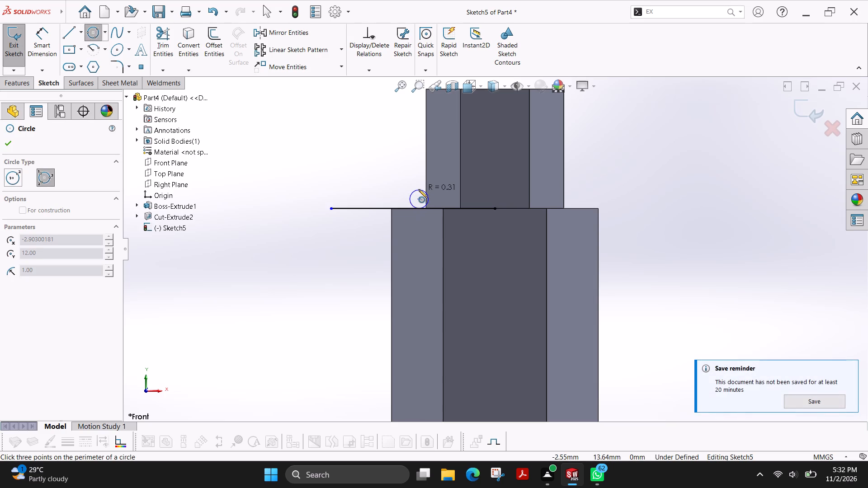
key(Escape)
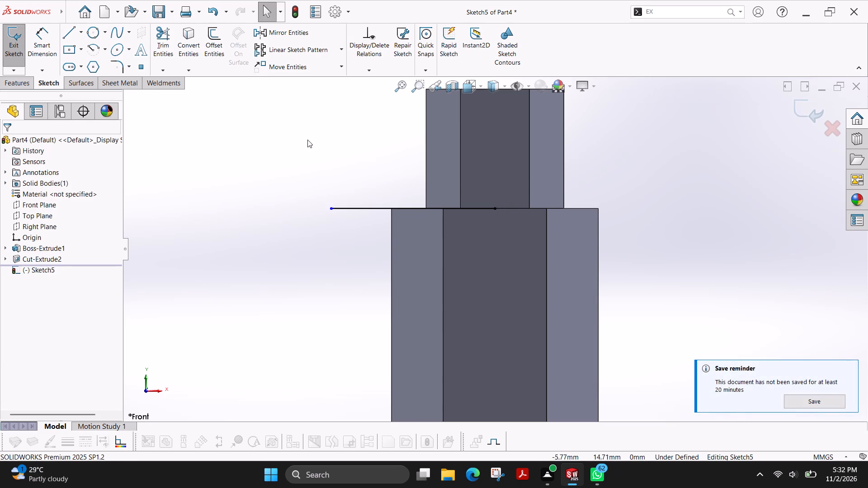
Sketch a centre-point circle of about 0.44 mm radius centred on the horizontal line near the shoulder's left corner.
click(106, 34)
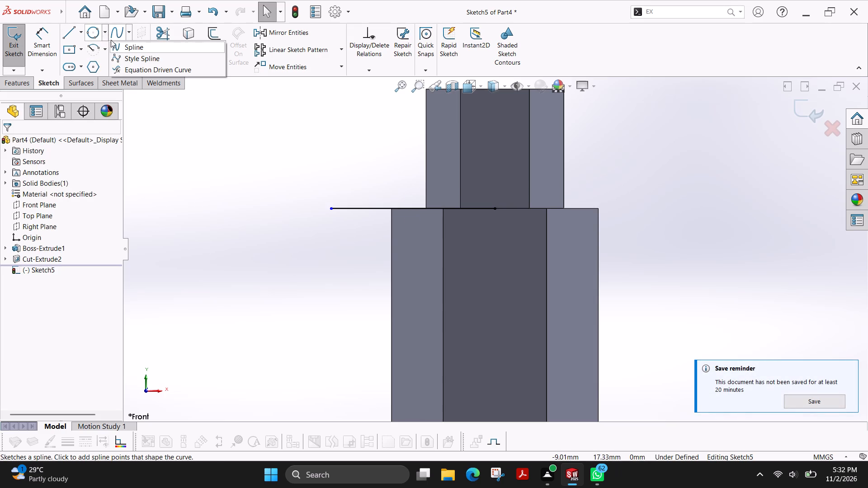
click(102, 45)
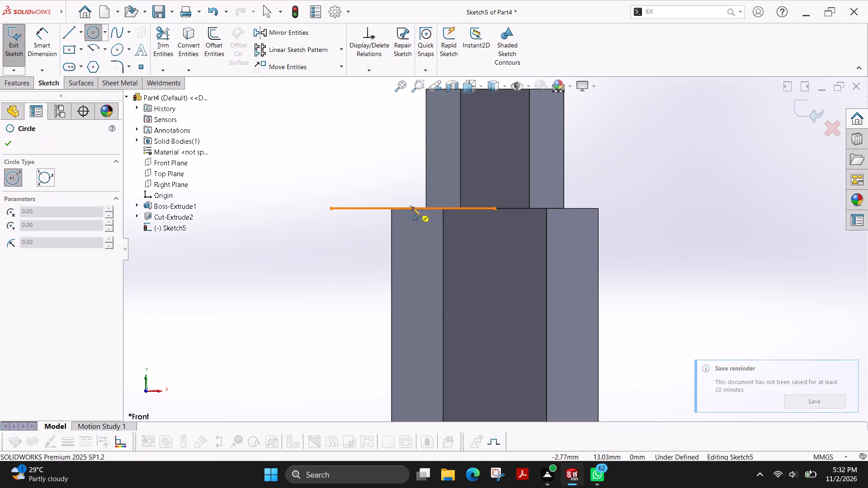
click(410, 209)
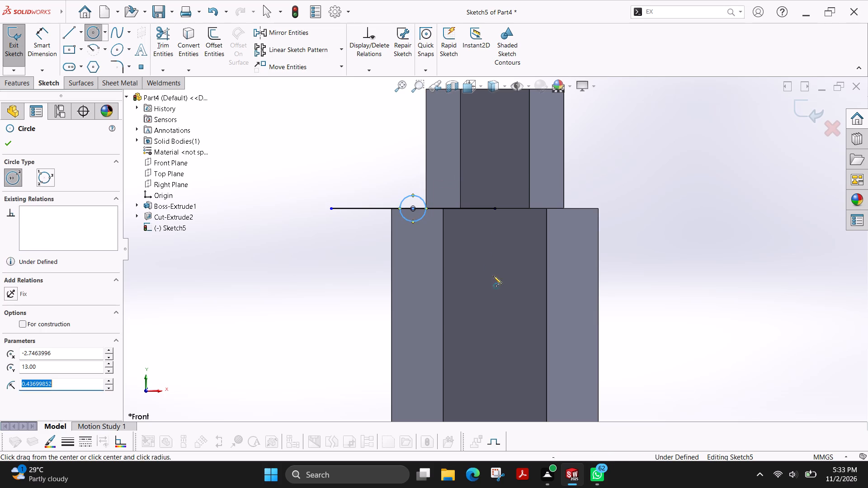
key(Escape)
Dimension the circle's diameter and set it to 2 mm.
click(44, 42)
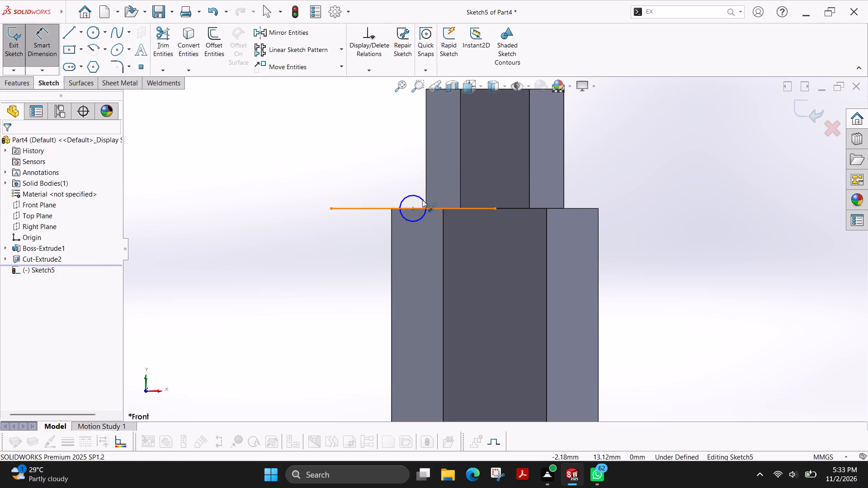
click(415, 194)
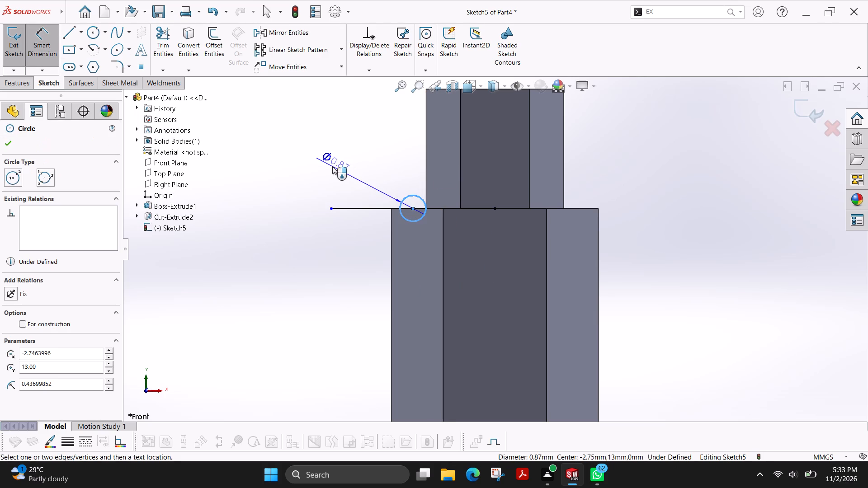
click(332, 166)
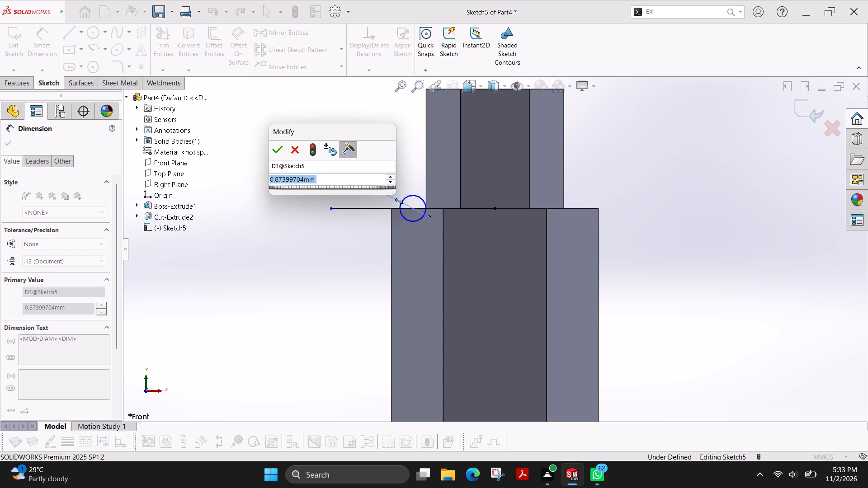
key(2)
key(Return)
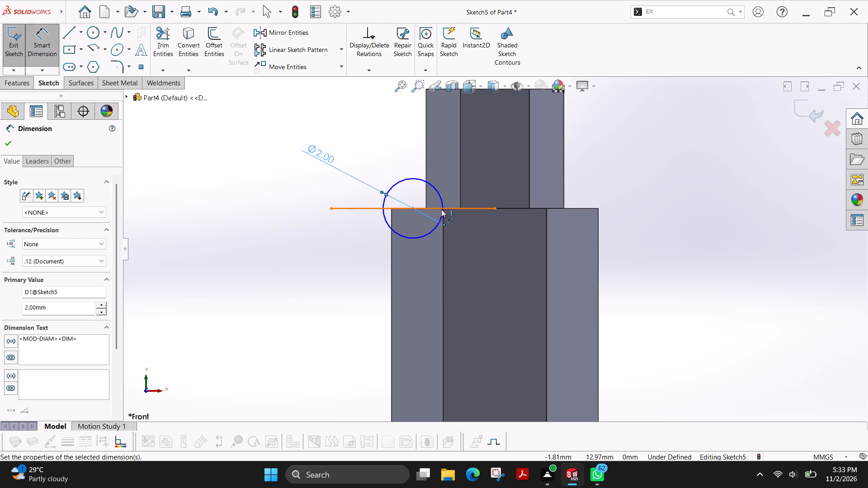
Move the circle outward along the horizontal line so its inner quadrant sits just inside the wider section's outer edge.
click(287, 65)
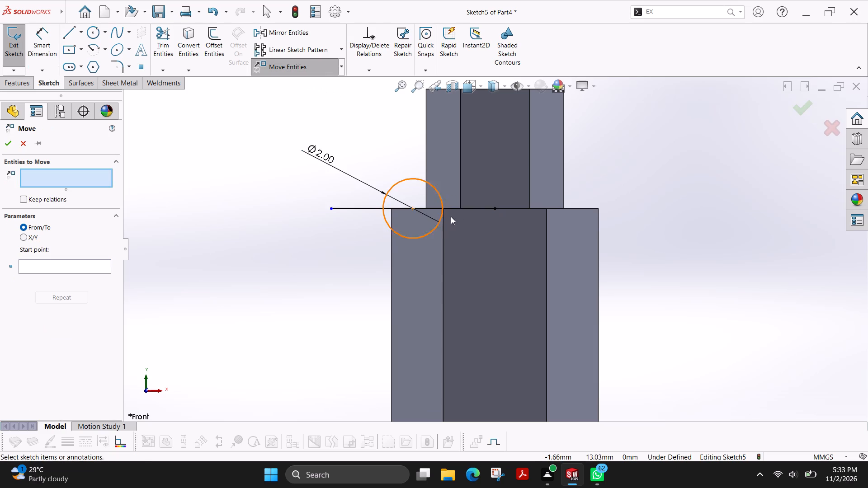
click(440, 219)
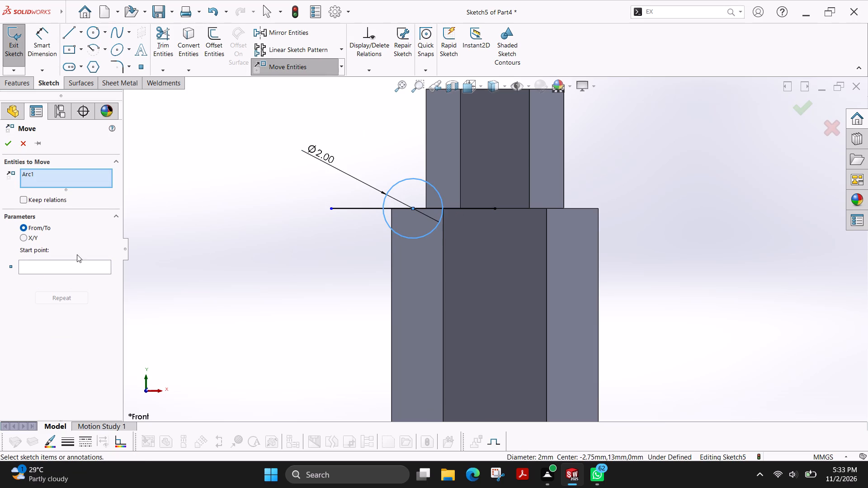
click(75, 271)
click(61, 264)
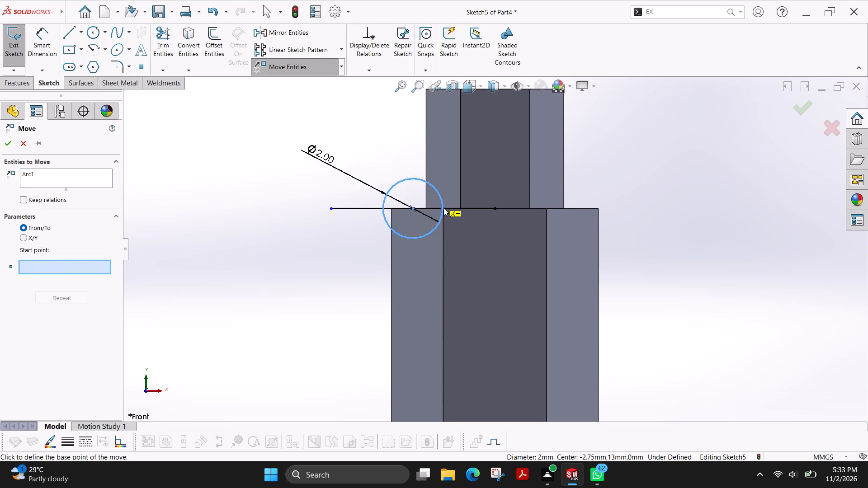
drag(443, 208, 426, 202)
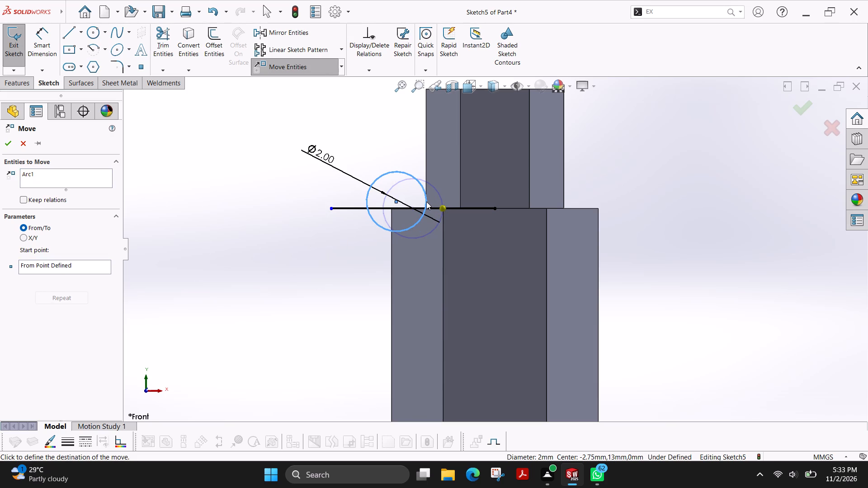
drag(426, 202, 426, 205)
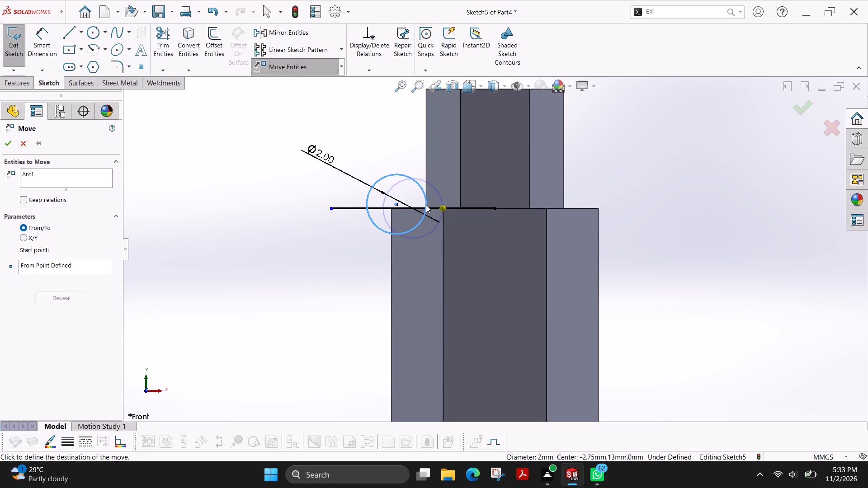
drag(426, 205, 425, 206)
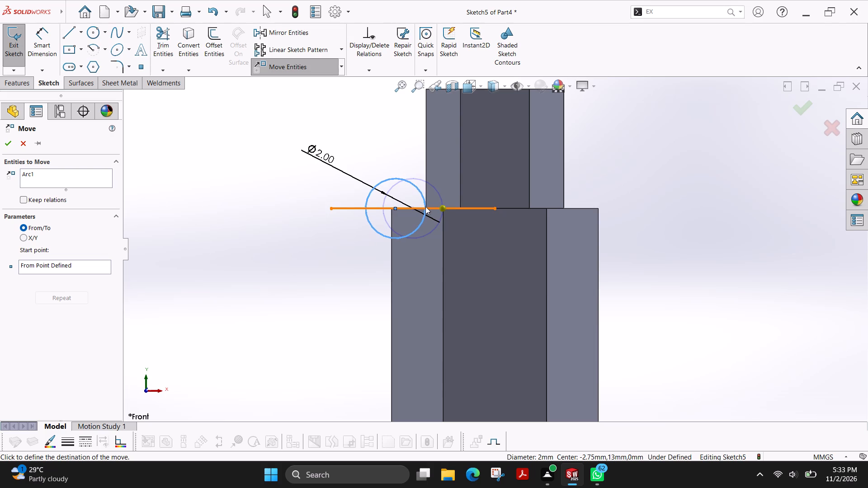
drag(425, 206, 418, 211)
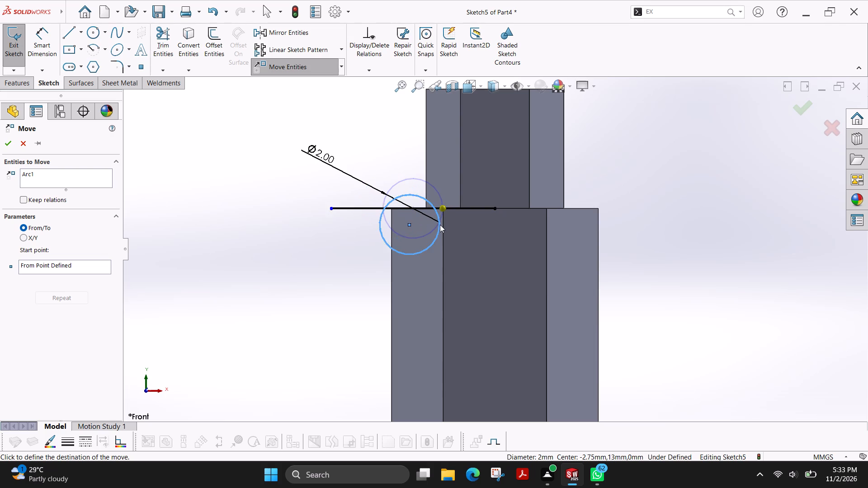
click(405, 210)
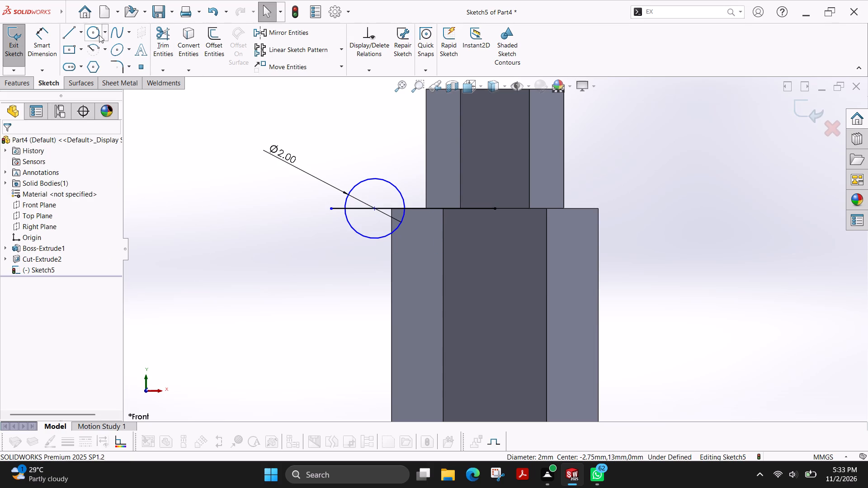
Sketch a short vertical line upward from the circle's inner quadrant point on the horizontal line.
click(70, 38)
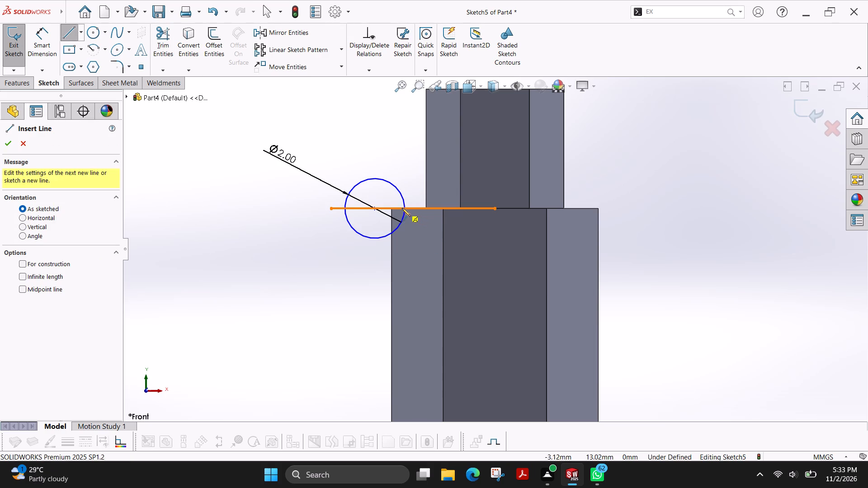
key(Escape)
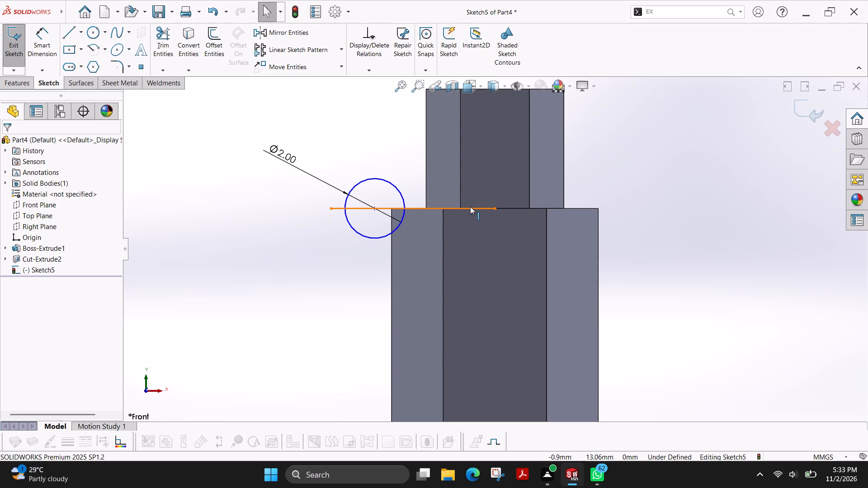
scroll(401, 214, down, 5)
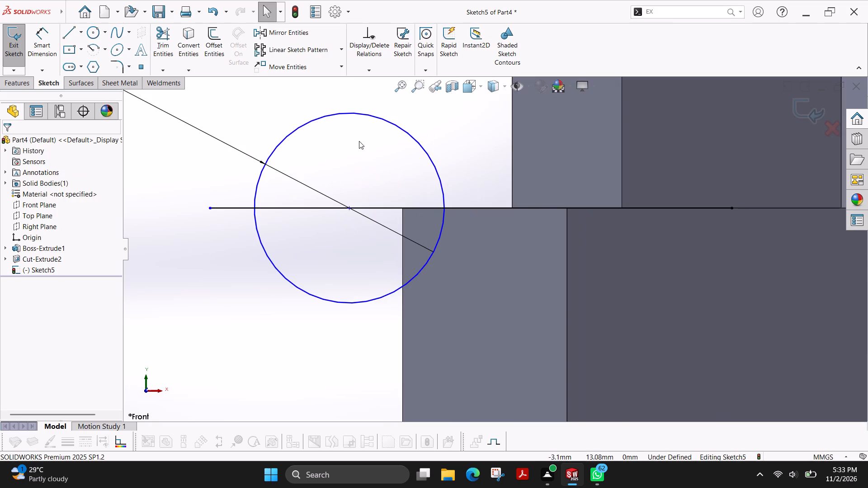
click(66, 34)
click(444, 208)
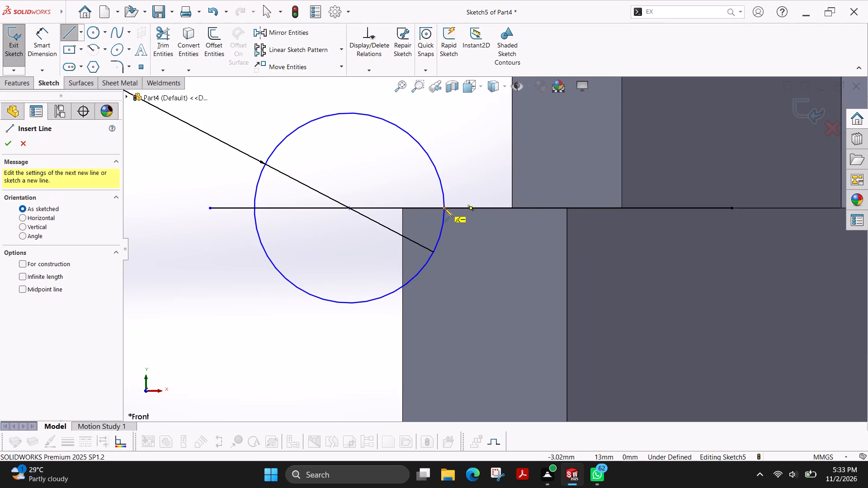
click(443, 131)
key(Escape)
Move the circle and vertical line up together, from the circle's bottom quadrant onto the horizontal line.
scroll(464, 179, up, 4)
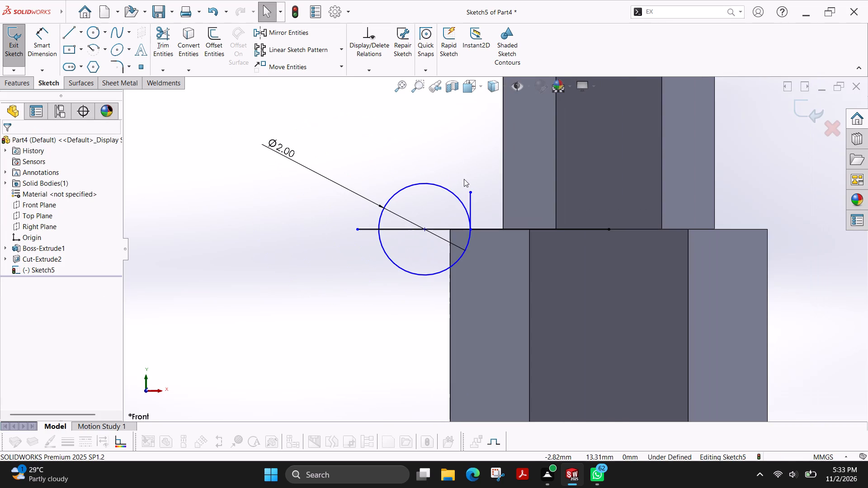
click(285, 68)
click(446, 190)
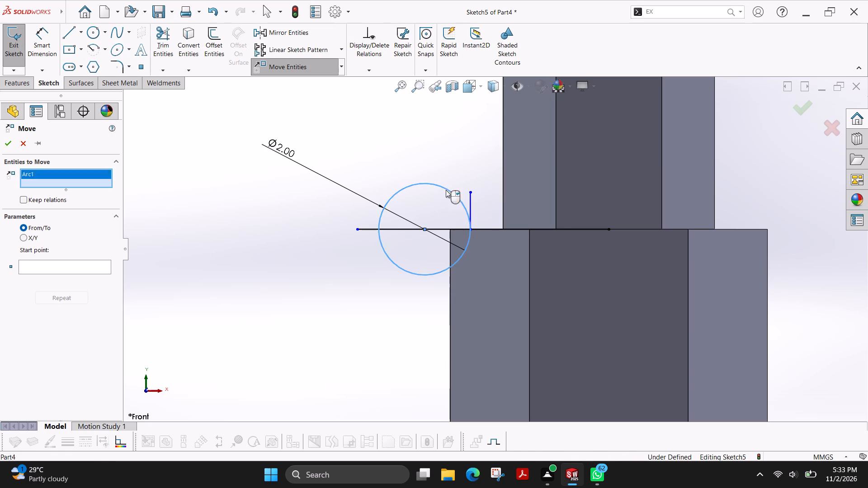
click(471, 203)
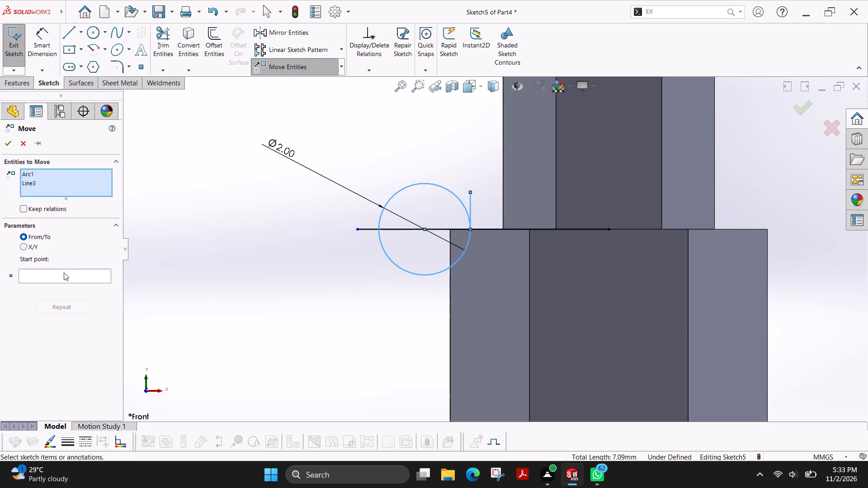
click(64, 272)
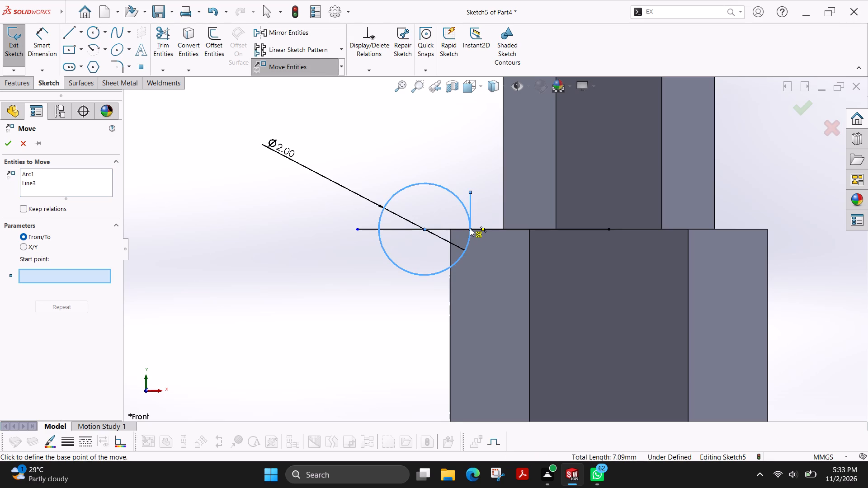
click(425, 275)
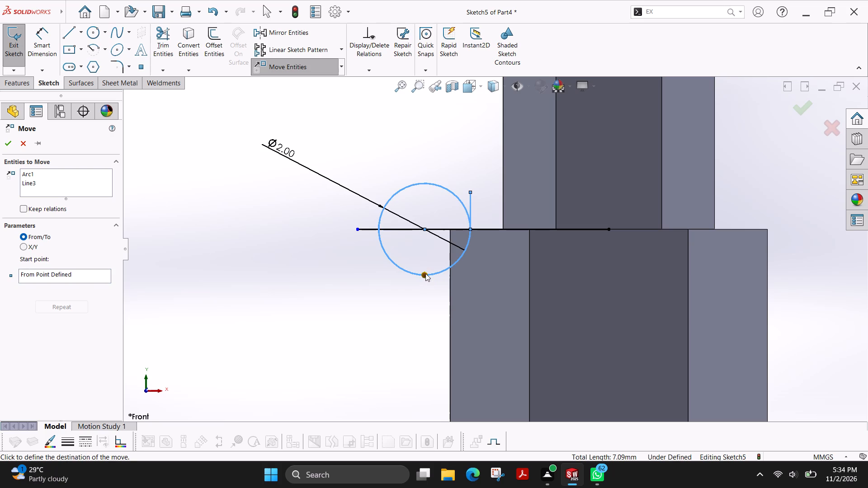
click(426, 229)
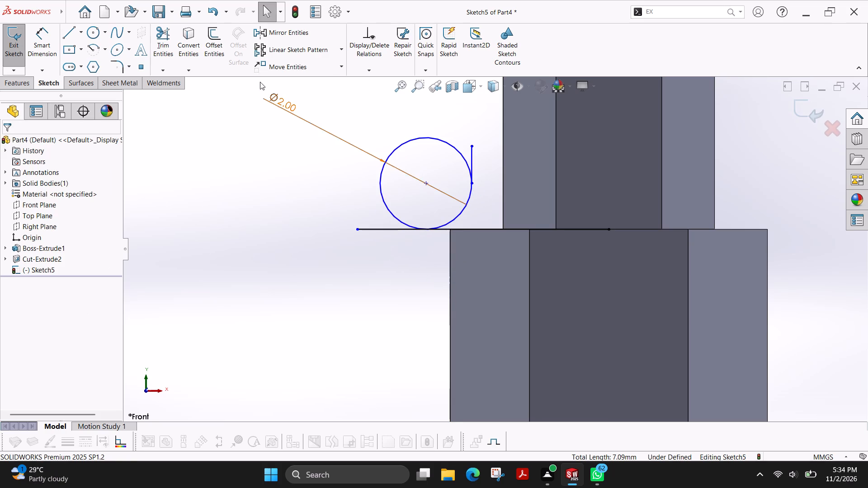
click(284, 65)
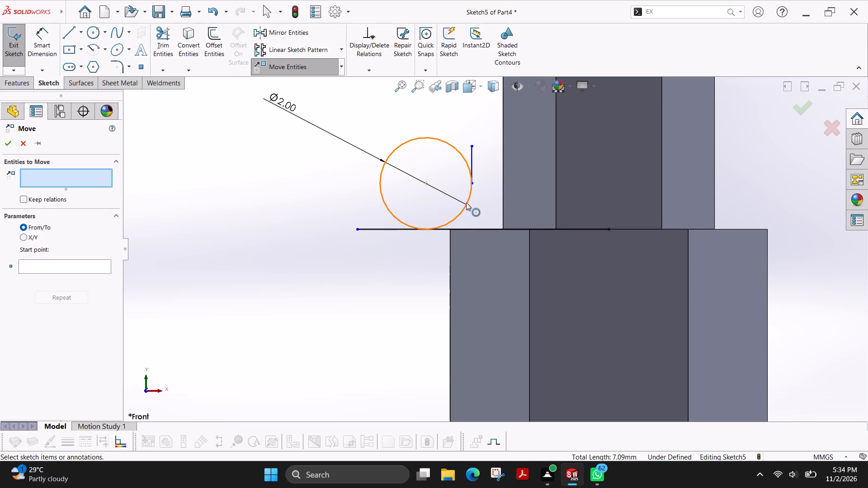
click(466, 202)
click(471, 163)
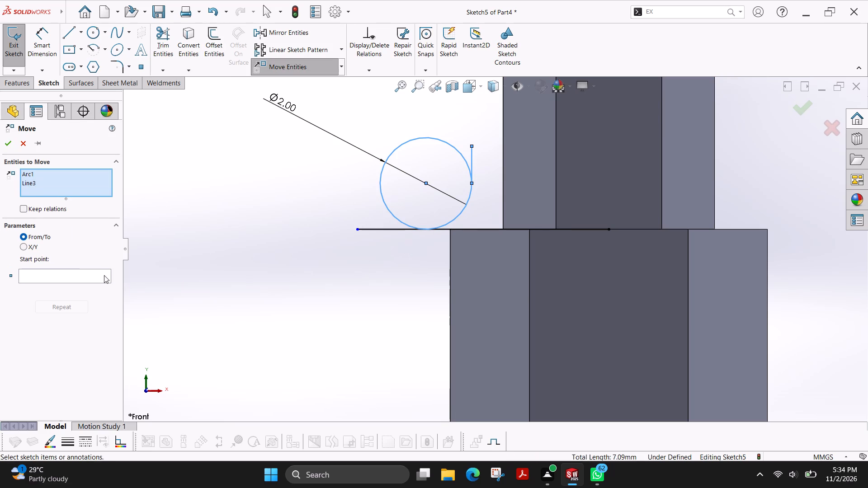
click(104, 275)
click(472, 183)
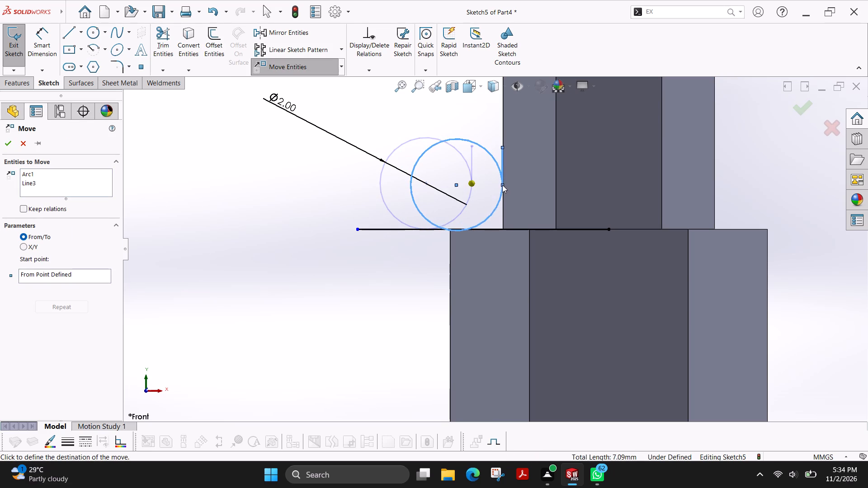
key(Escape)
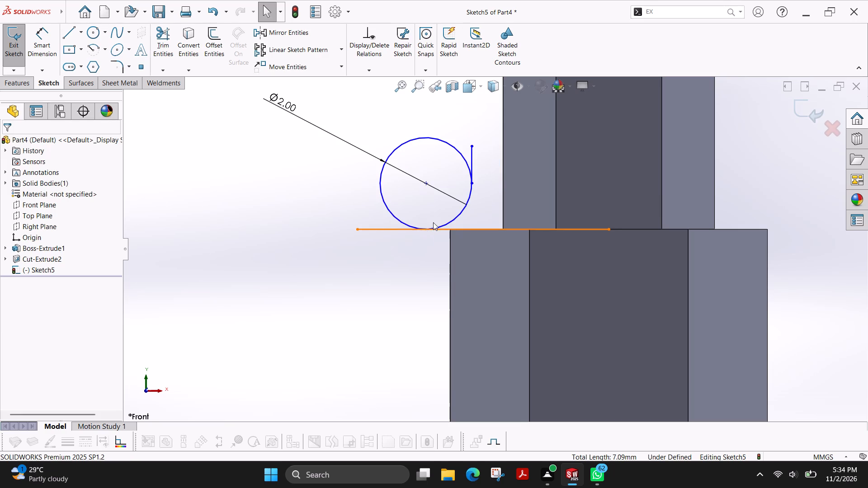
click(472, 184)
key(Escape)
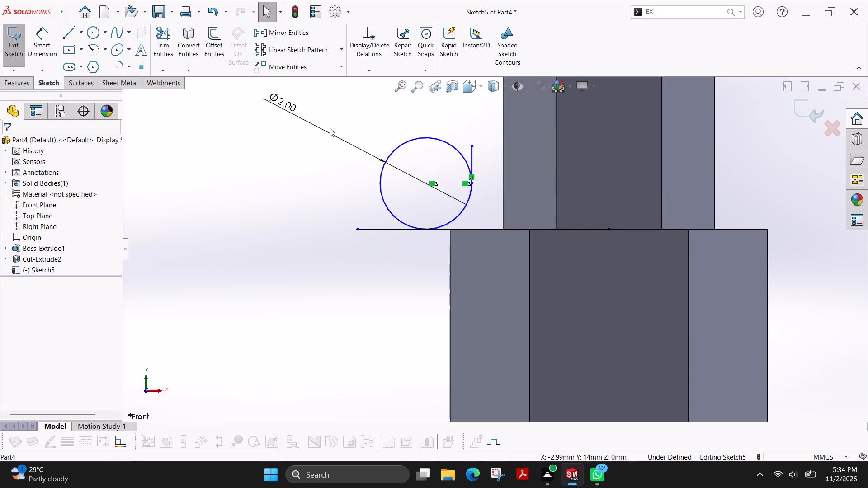
Trim away the part of the horizontal line running inward from the circle's bottom quadrant.
click(41, 42)
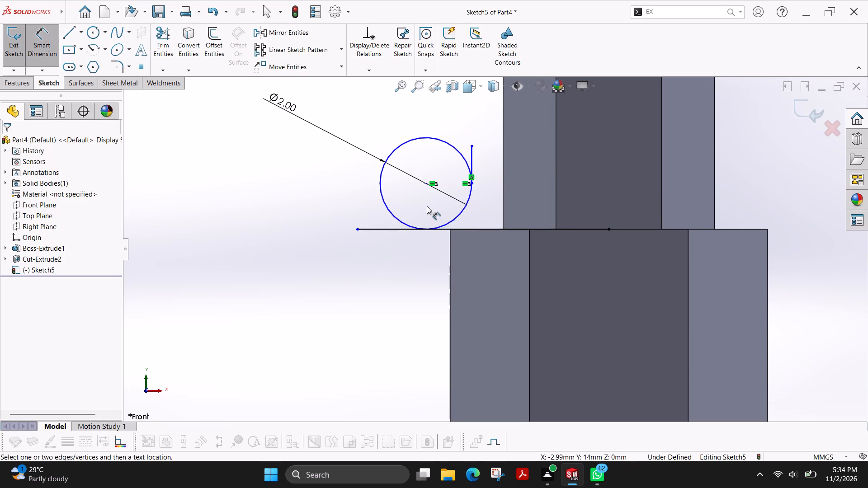
key(Escape)
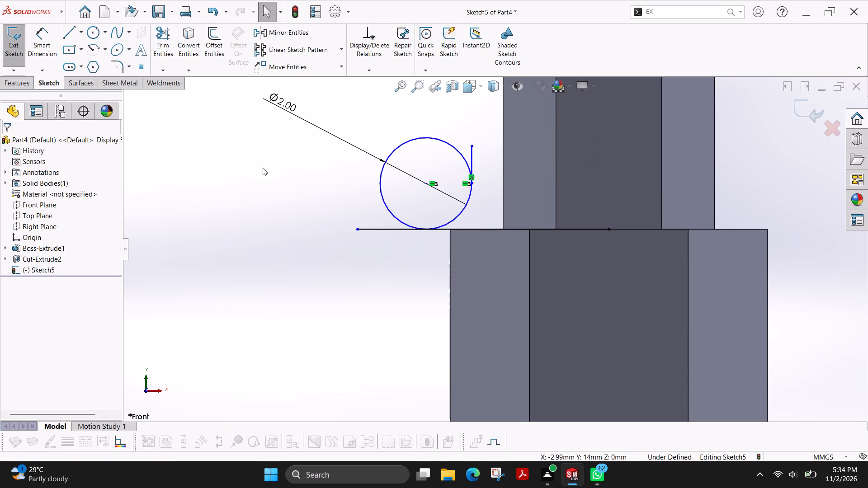
click(170, 47)
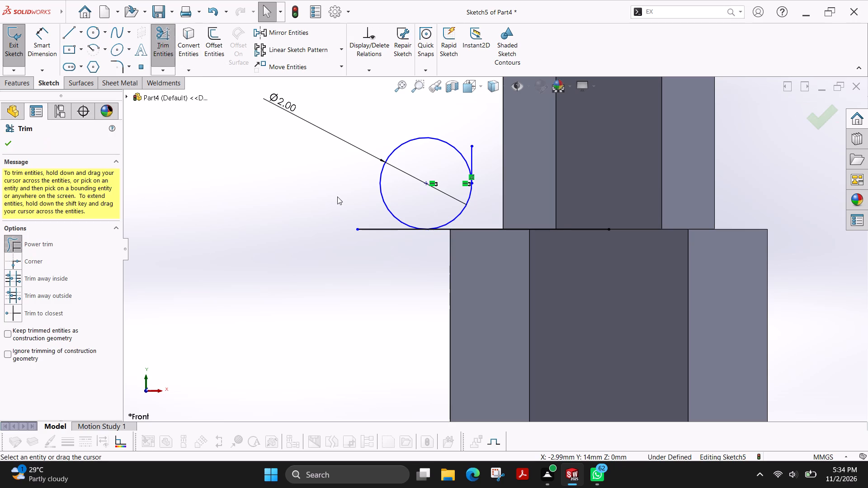
drag(338, 197, 386, 285)
drag(486, 208, 470, 269)
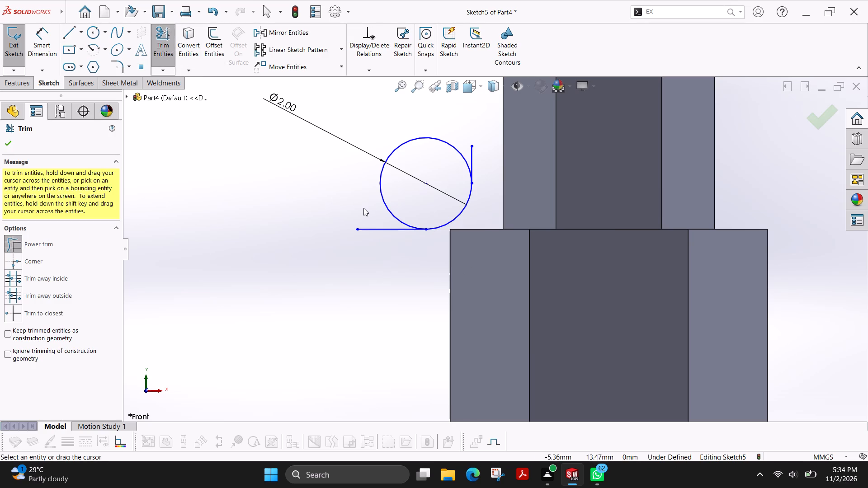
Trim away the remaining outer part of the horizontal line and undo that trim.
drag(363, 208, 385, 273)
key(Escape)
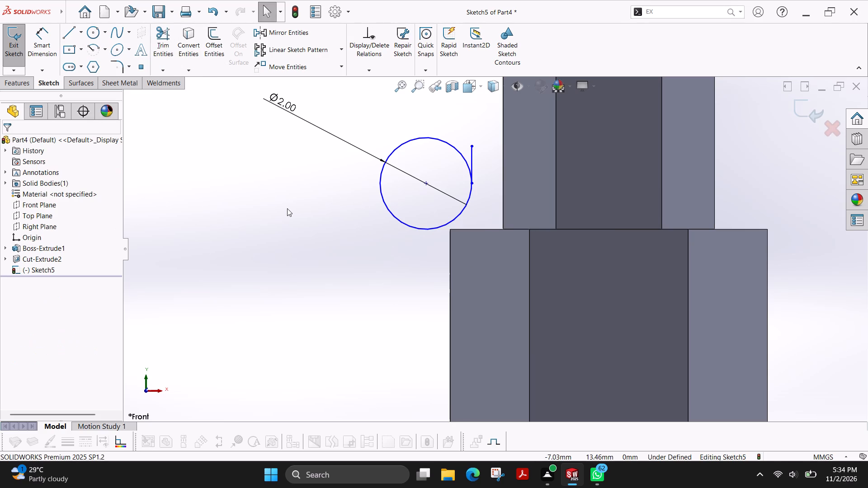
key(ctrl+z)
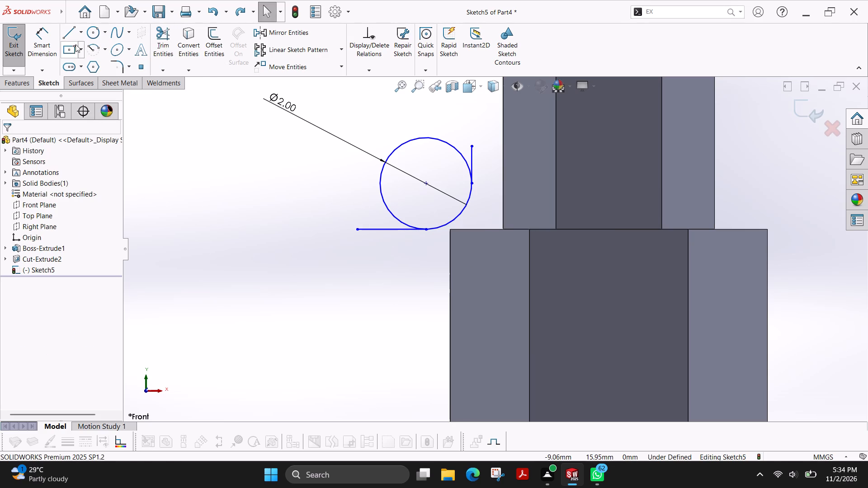
Bring the circle's inner quadrant onto the narrow section's outer edge with a 0 mm dimension, and delete that dimension.
click(47, 56)
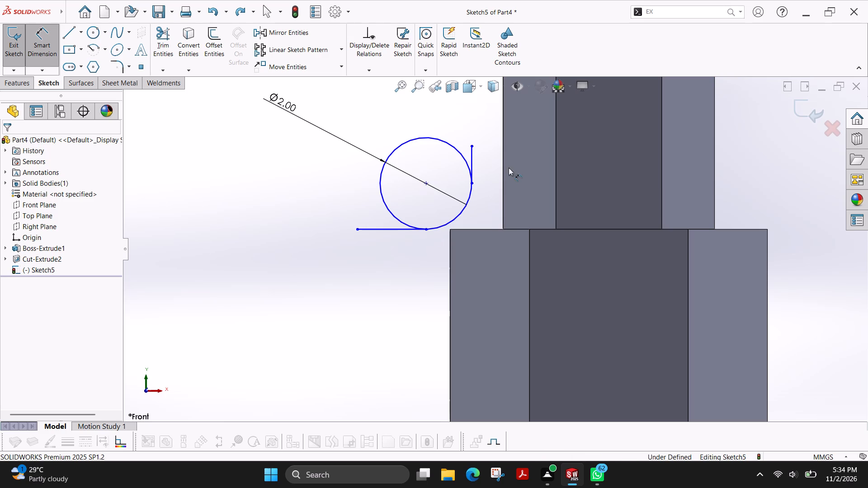
click(471, 183)
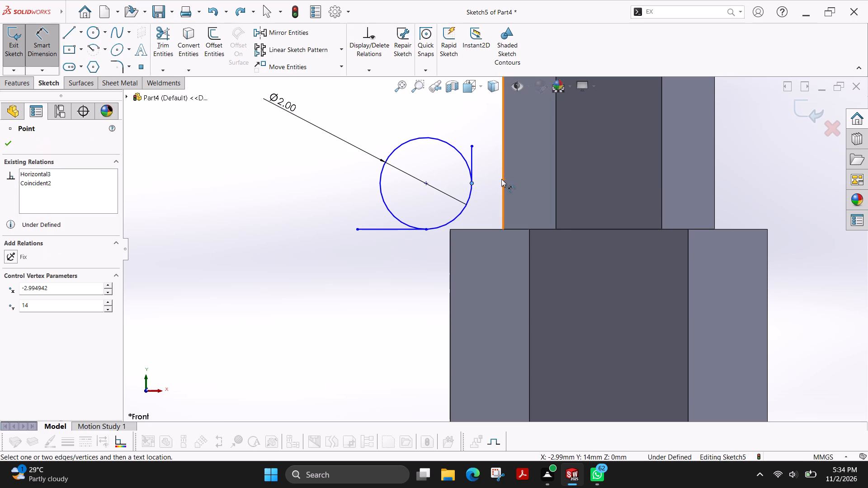
click(503, 179)
click(487, 117)
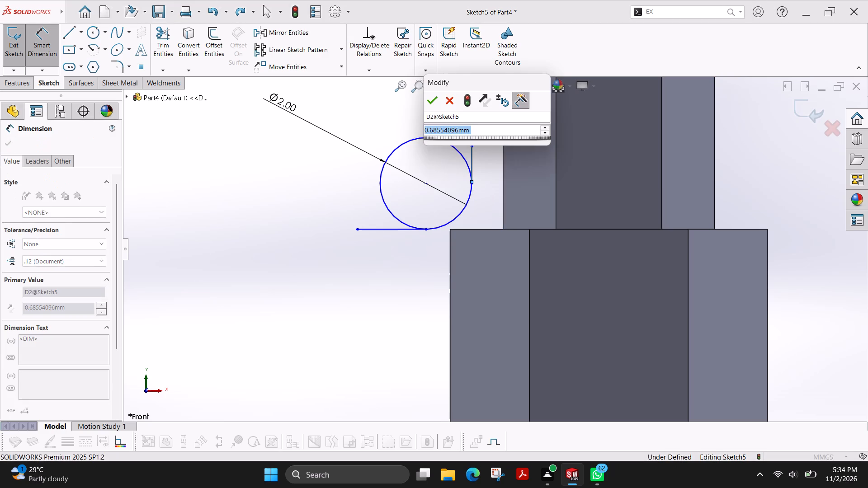
key(0)
key(Return)
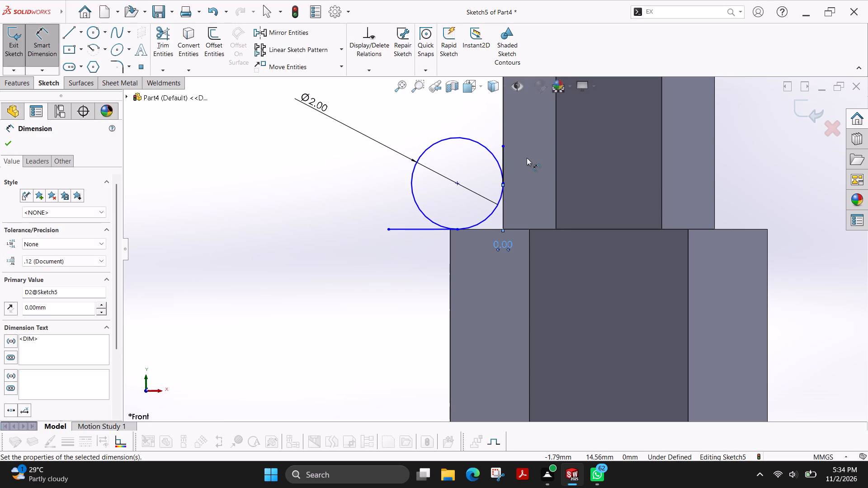
key(Delete)
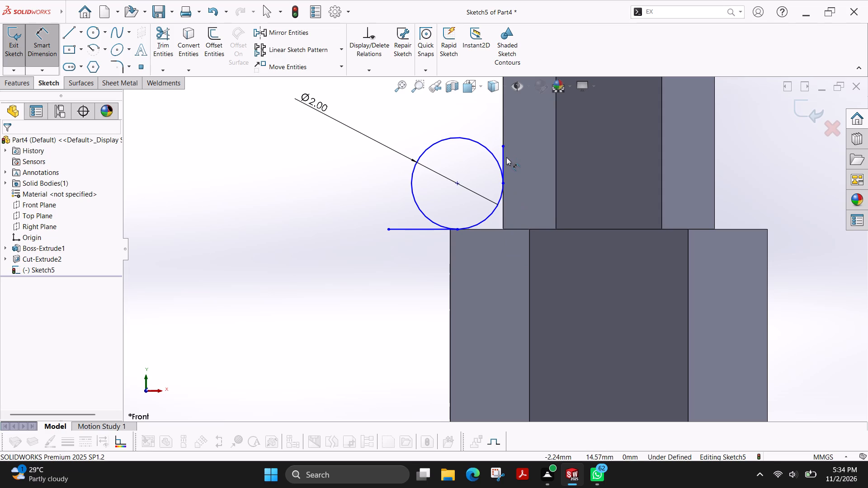
Trim the circle to the quarter arc facing the shoulder corner, between the horizontal and vertical lines.
click(159, 44)
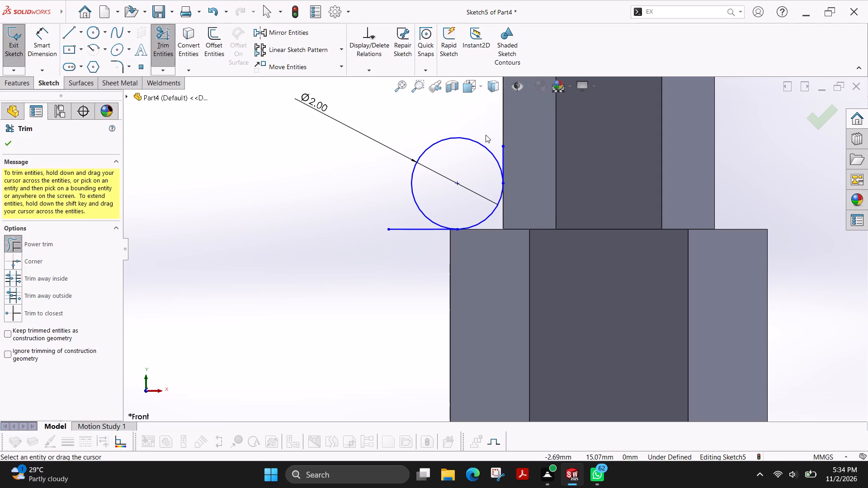
drag(486, 135, 470, 153)
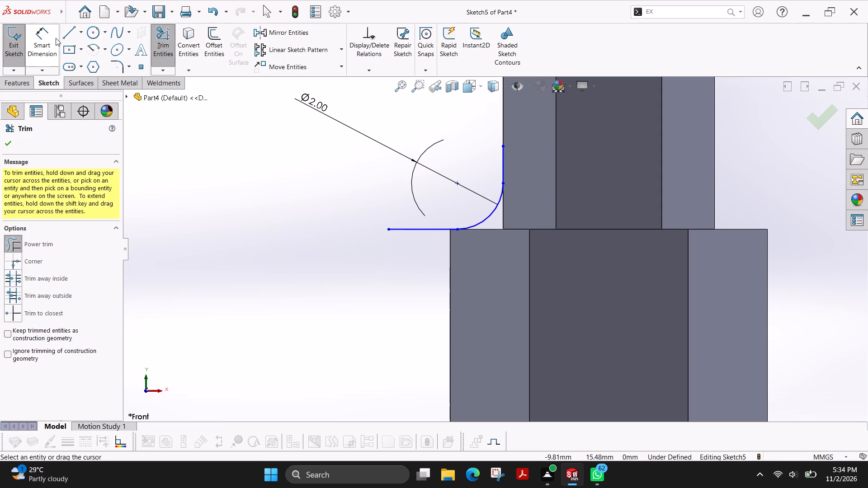
Sketch a line about 1.8 mm down from the vertical line's top end to the shoulder corner, continuing horizontally outward past the wider section.
click(66, 35)
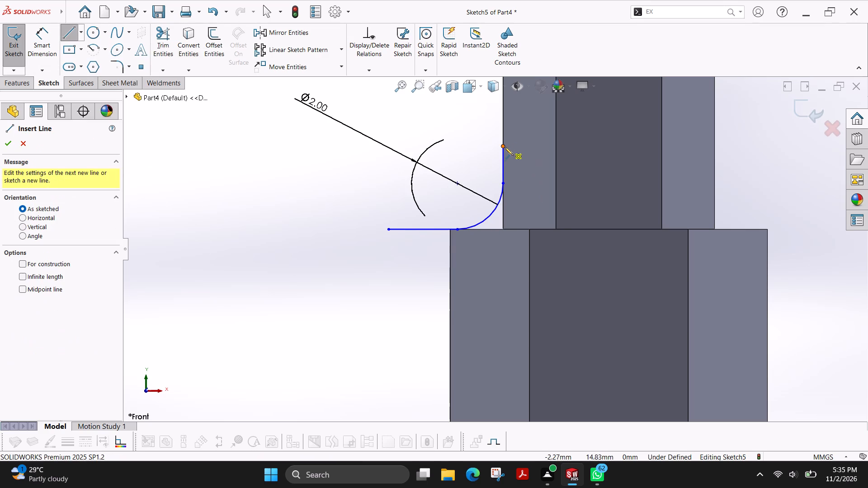
click(504, 148)
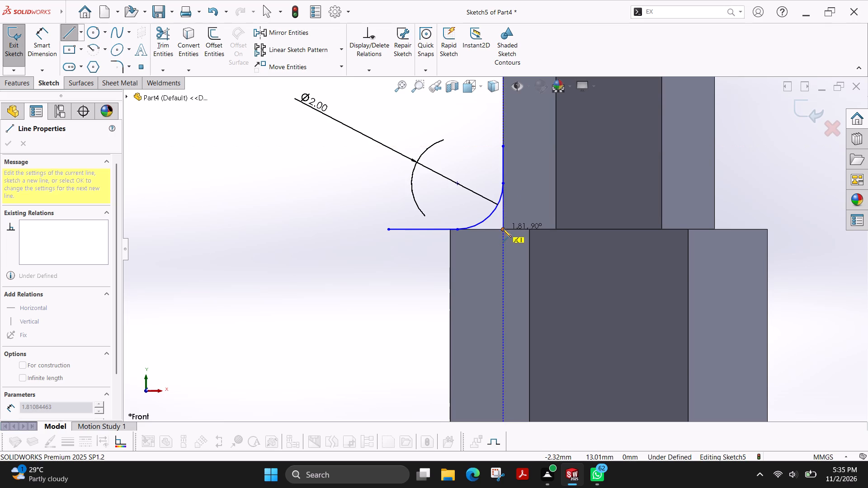
click(365, 229)
key(Escape)
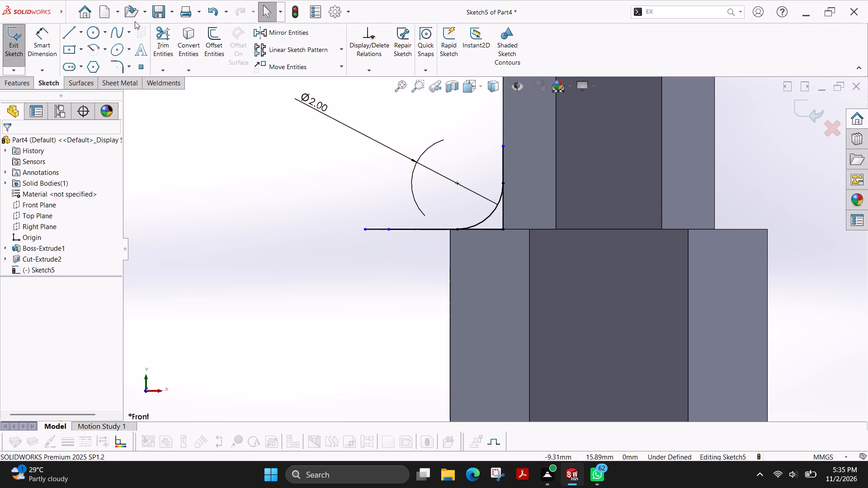
Trim the line ends extending above and outward of the quarter arc, leaving a closed fillet-shaped profile in the shoulder corner.
click(163, 39)
drag(486, 158, 560, 166)
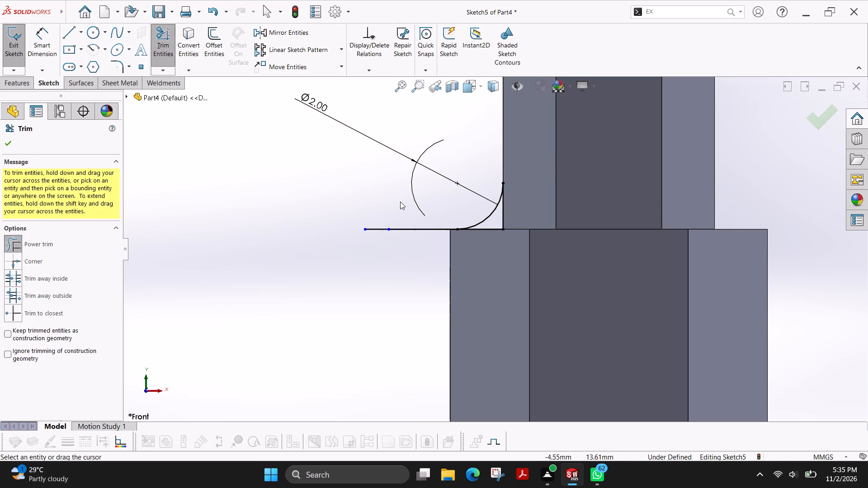
drag(408, 198, 406, 251)
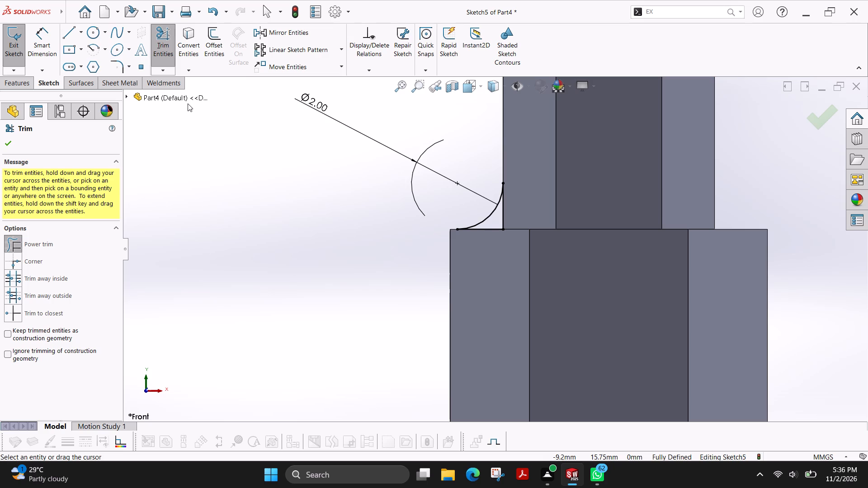
key(Escape)
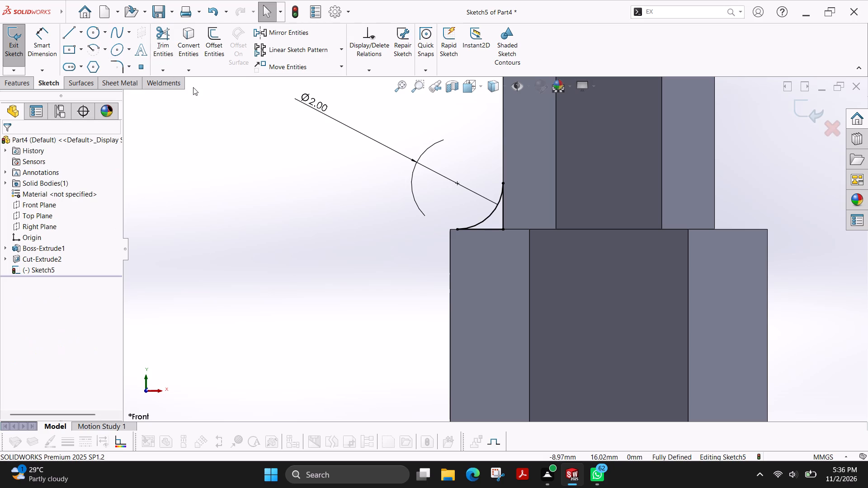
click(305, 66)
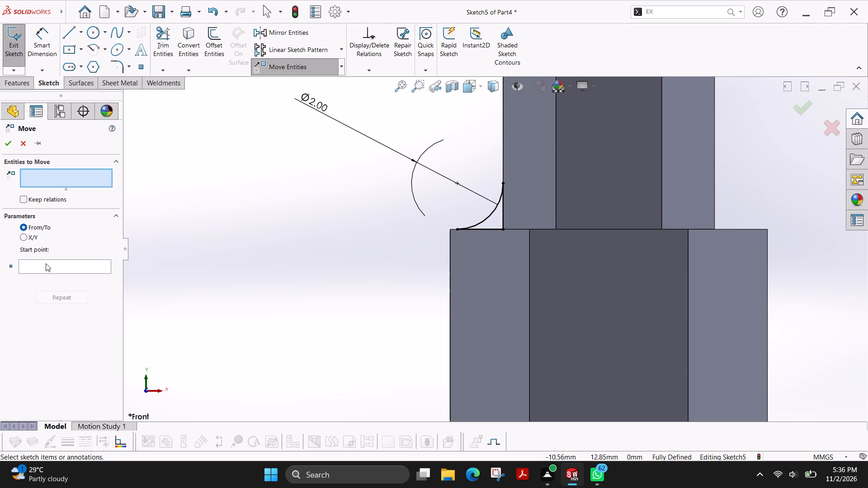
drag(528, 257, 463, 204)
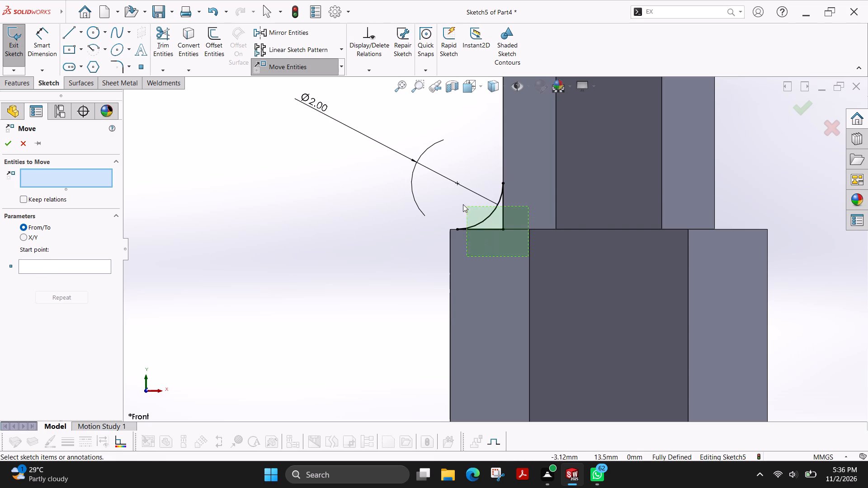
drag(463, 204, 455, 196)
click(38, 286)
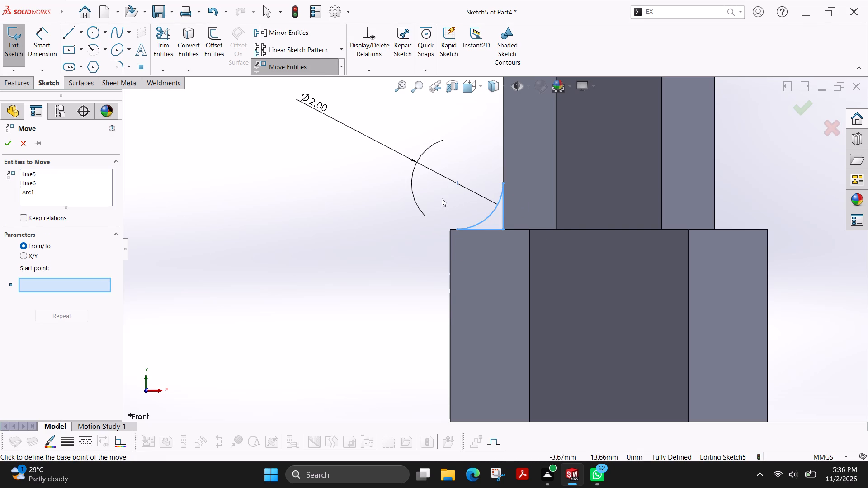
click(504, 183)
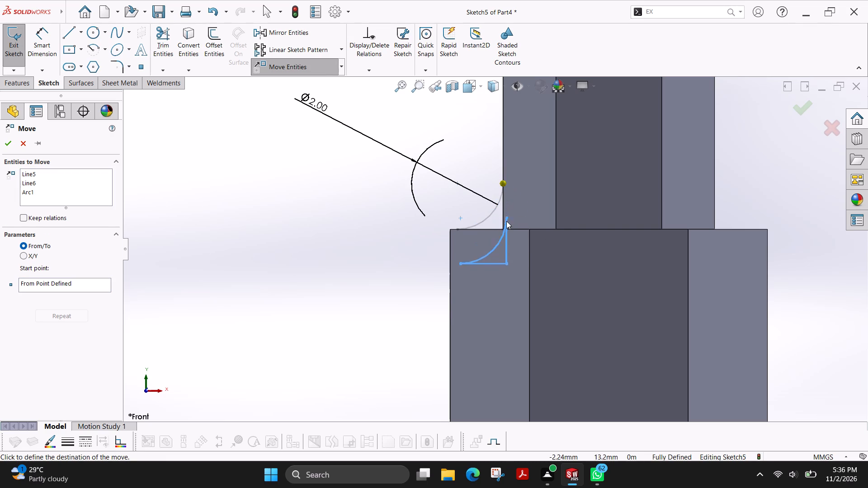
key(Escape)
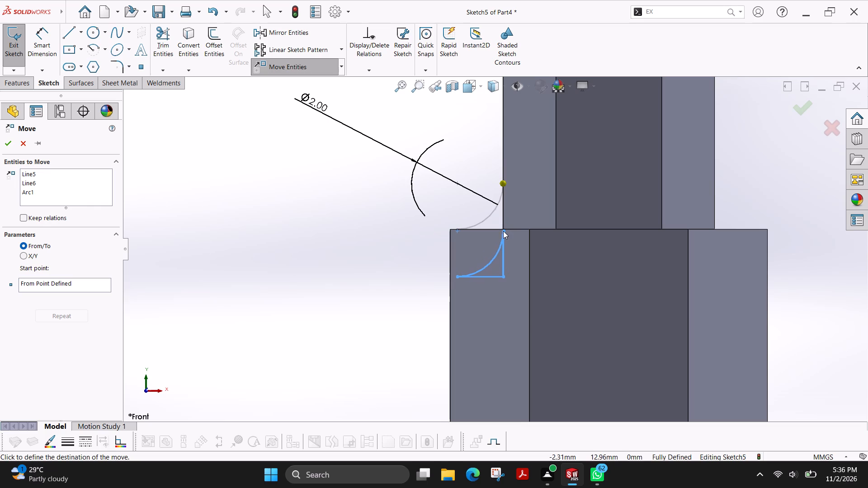
Sketch a horizontal line about 3.6 mm long along the shoulder and a vertical line along the narrow section's edge, crossing at the corner.
click(71, 33)
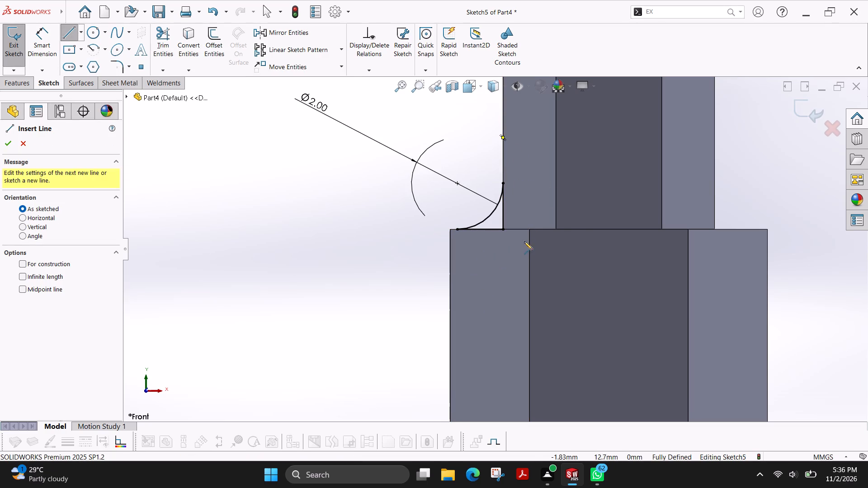
click(543, 230)
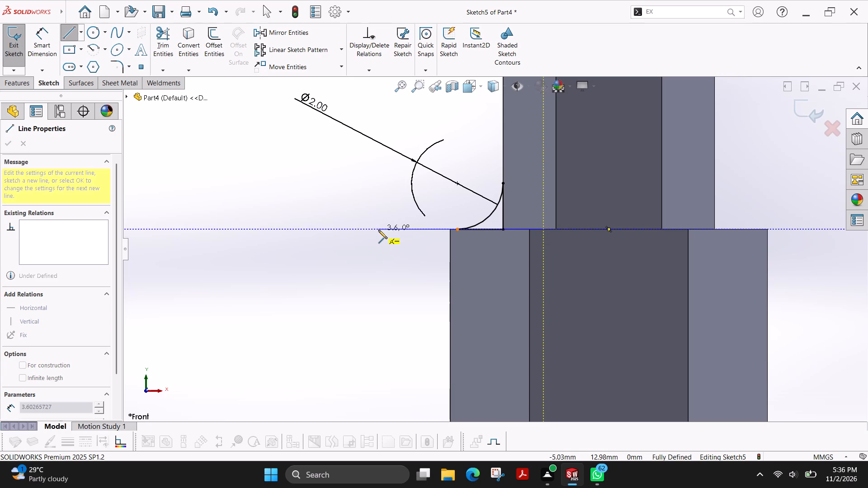
click(378, 230)
key(Escape)
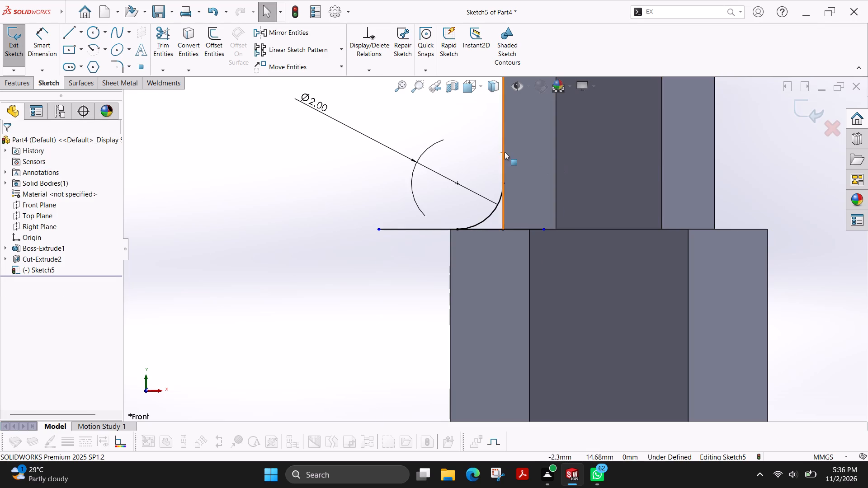
click(66, 36)
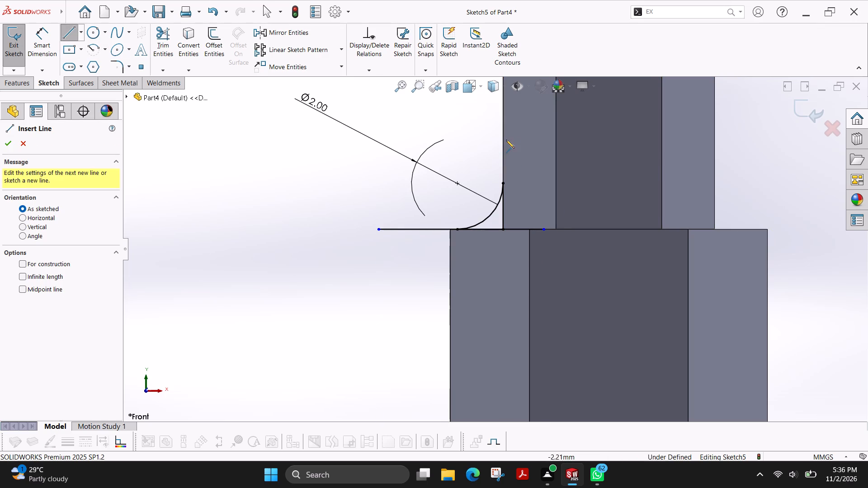
click(503, 140)
click(505, 263)
key(Escape)
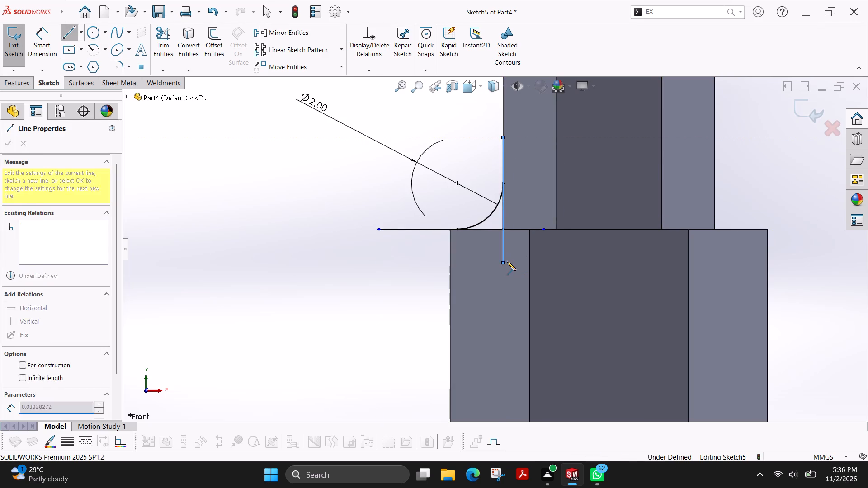
Trim the ends of both new lines that extend past the shoulder corner into the part.
click(167, 40)
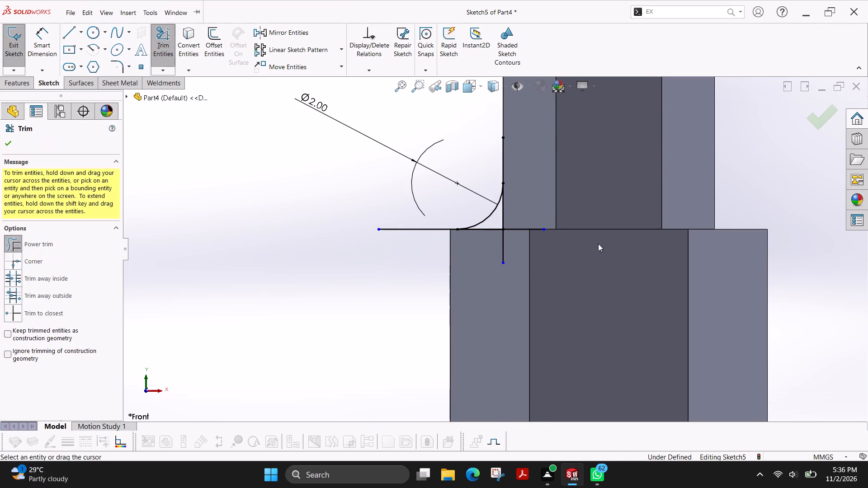
drag(526, 211, 490, 253)
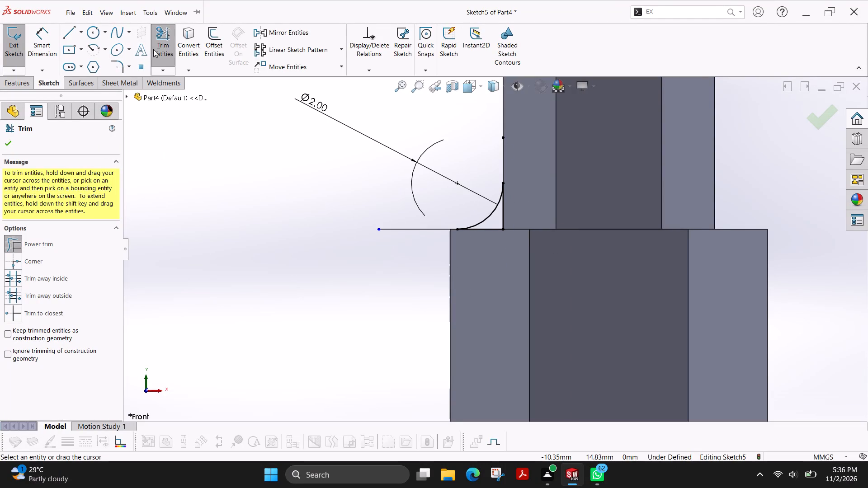
Move the quarter arc and its two adjoining lines straight down, from the arc's upper endpoint to the shoulder corner.
click(291, 69)
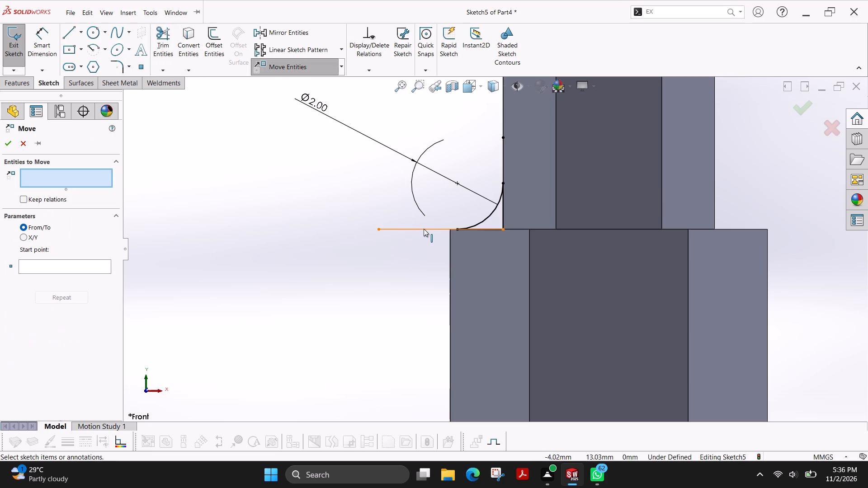
click(479, 221)
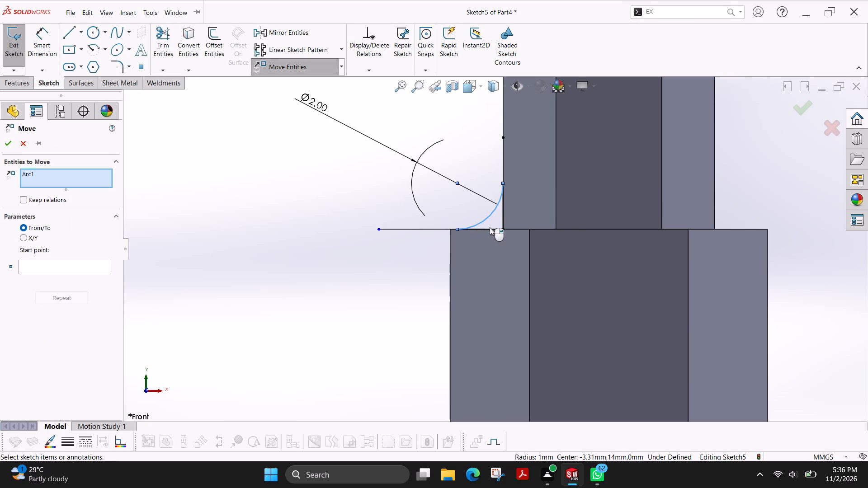
click(490, 229)
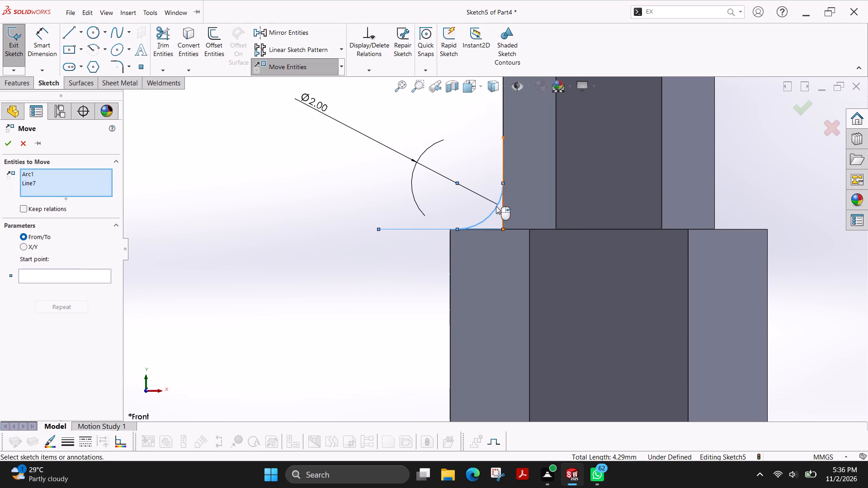
click(502, 190)
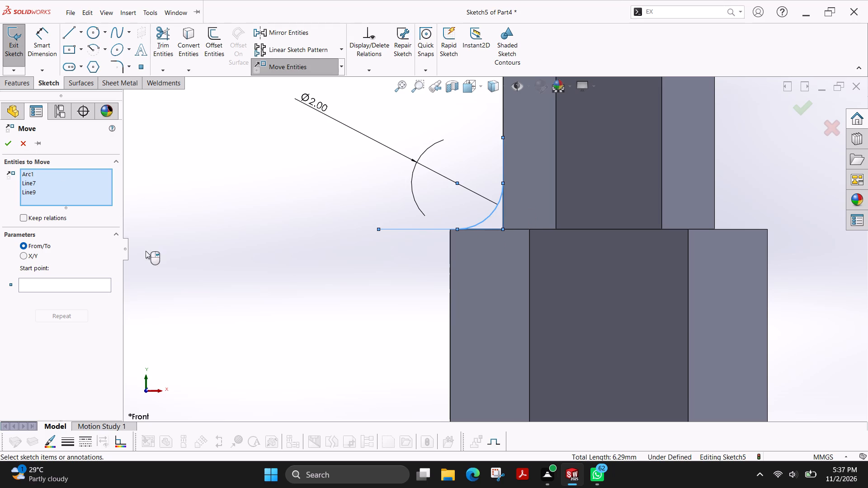
click(63, 282)
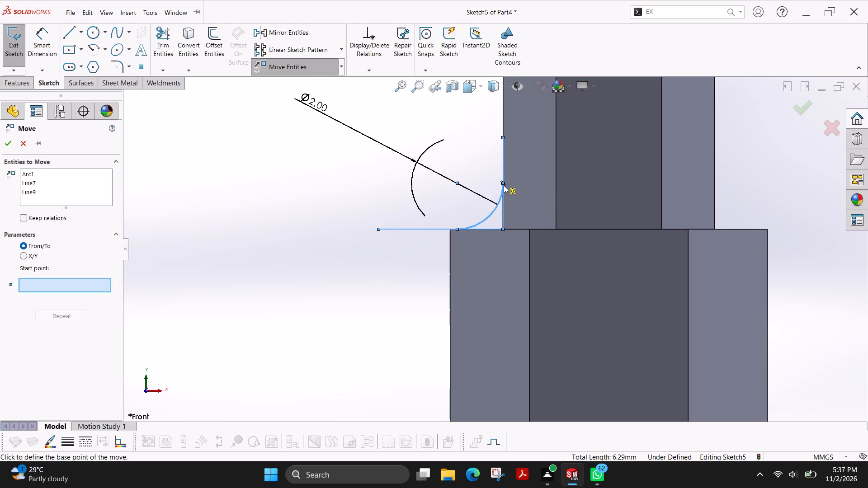
click(504, 184)
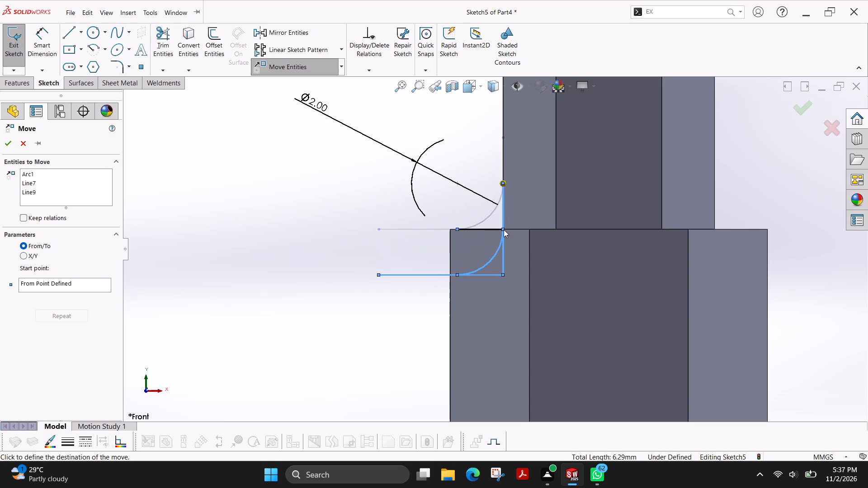
click(504, 230)
key(Escape)
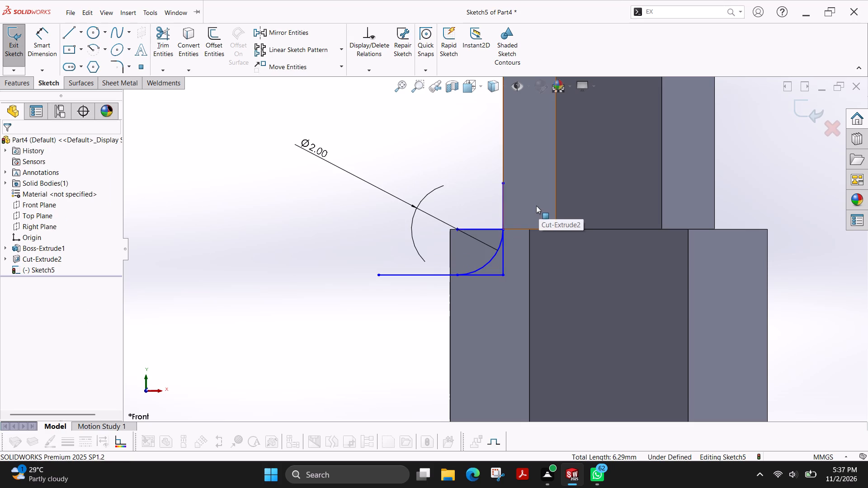
click(320, 116)
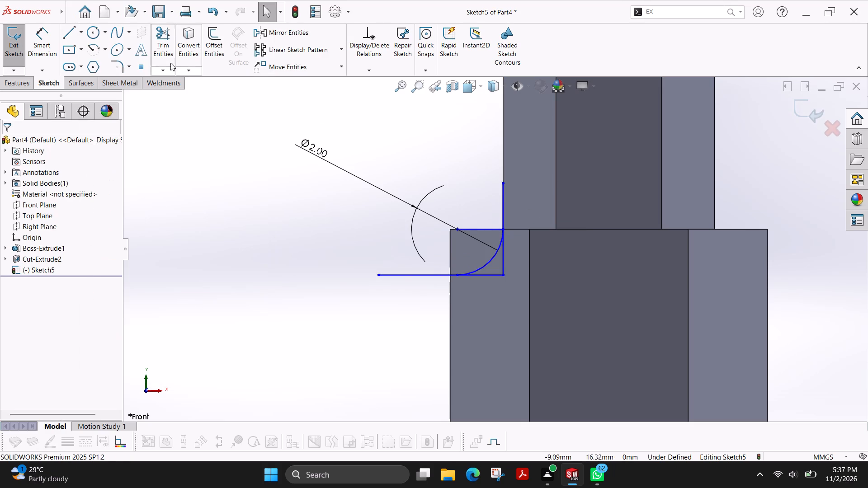
Trim the vertical line above the shoulder corner and the short horizontal line along the shoulder edge.
click(163, 52)
drag(529, 186, 469, 233)
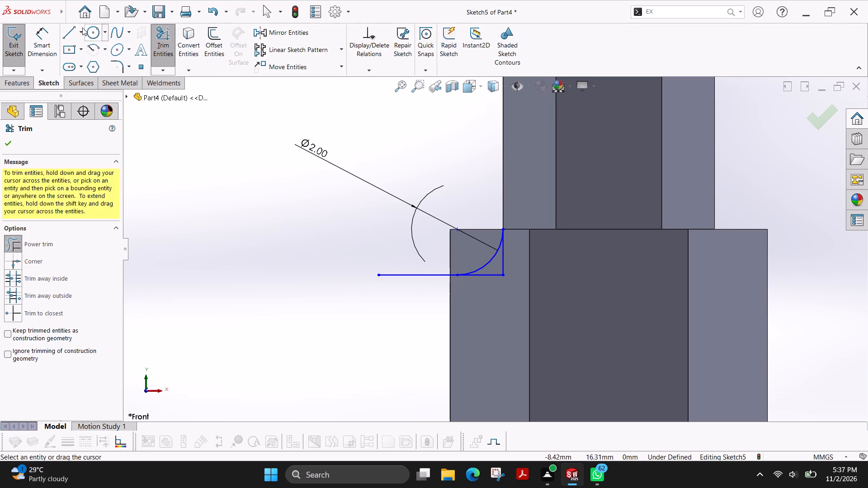
Sketch a 1 mm radius circle centred on the moved arc's centre point, coinciding with the arc.
click(99, 34)
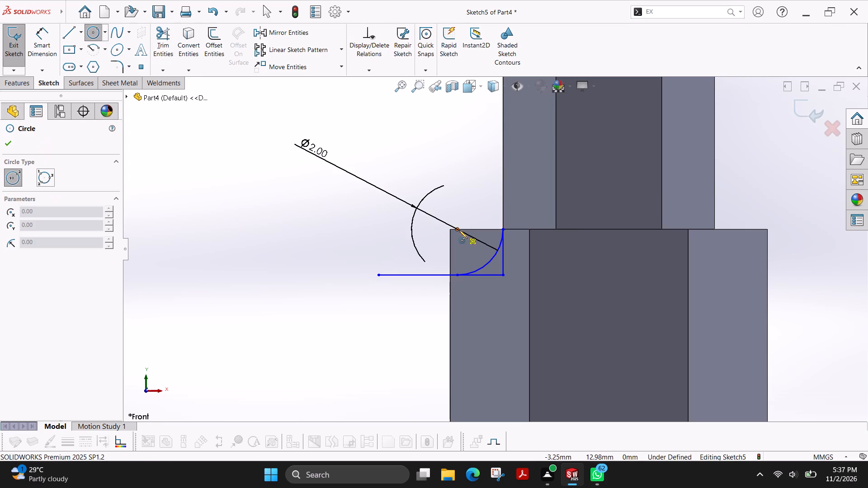
click(458, 230)
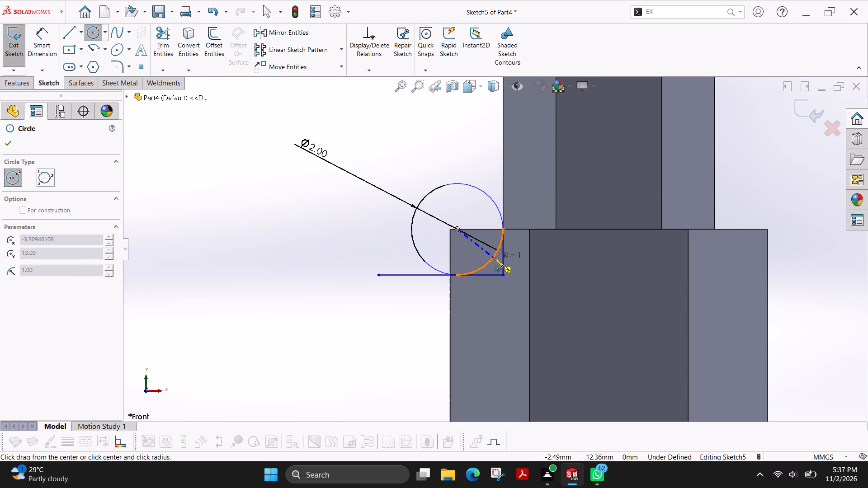
click(495, 258)
Trim away the remaining vertical and horizontal lines below the shoulder, leaving only the circle.
click(169, 50)
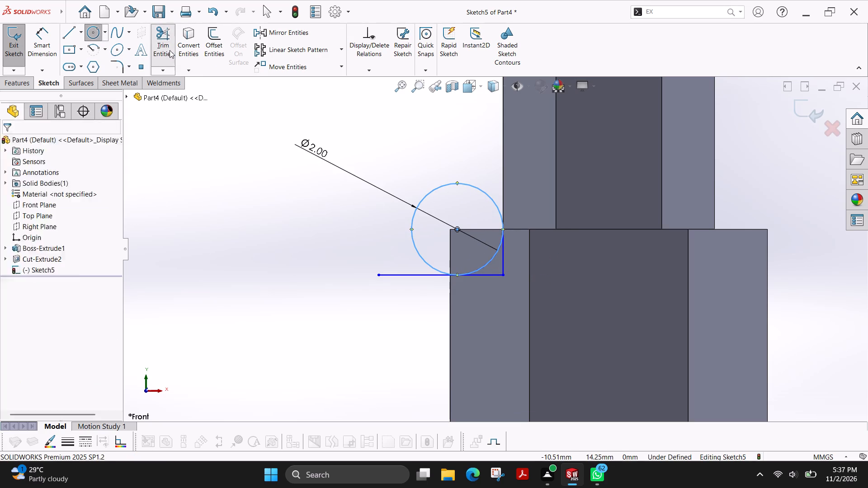
drag(516, 244, 433, 316)
drag(380, 258, 397, 295)
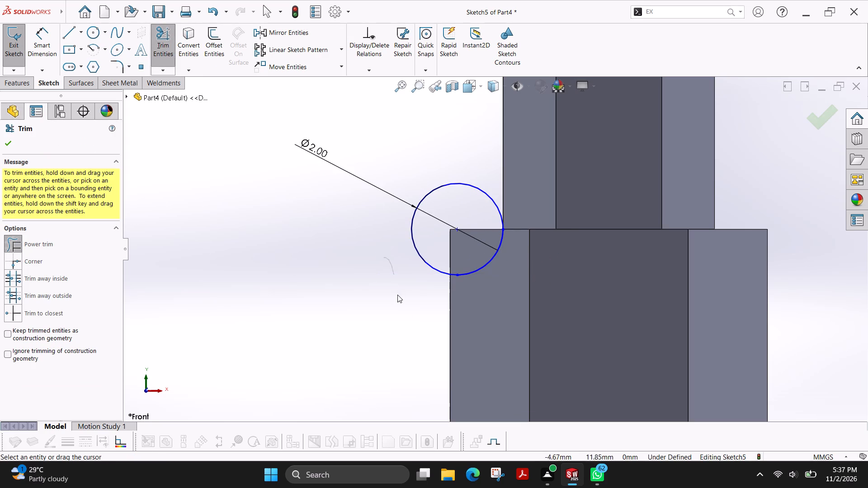
drag(397, 295, 396, 300)
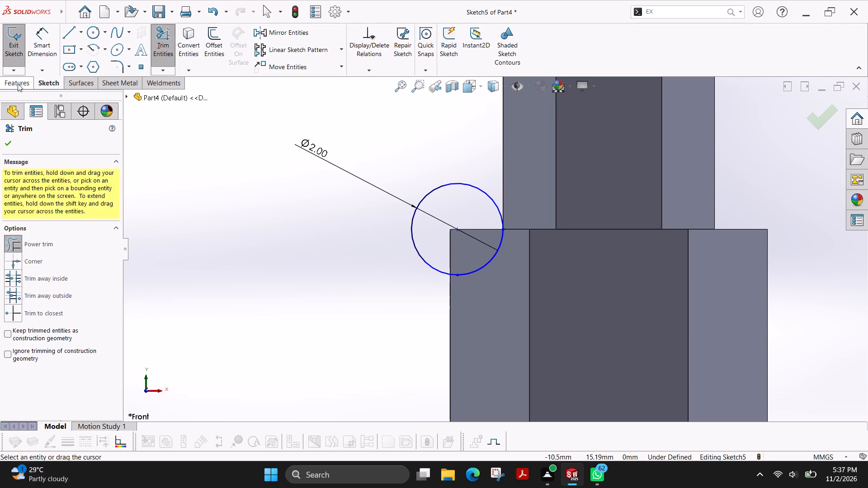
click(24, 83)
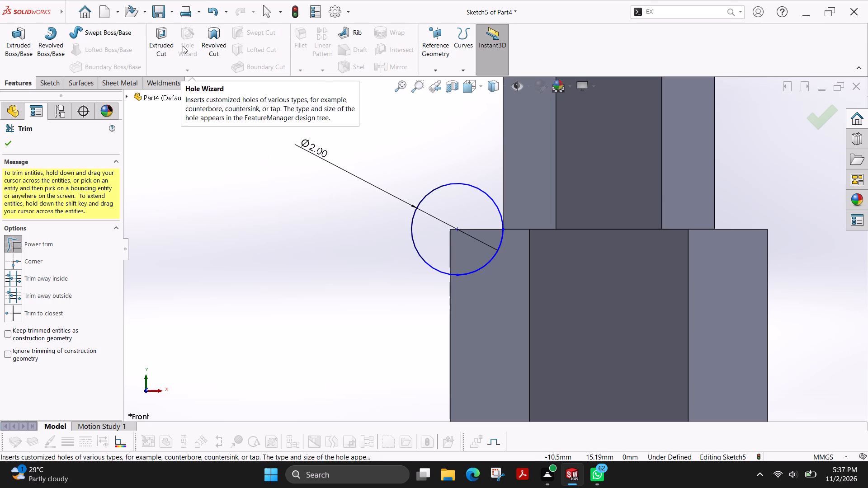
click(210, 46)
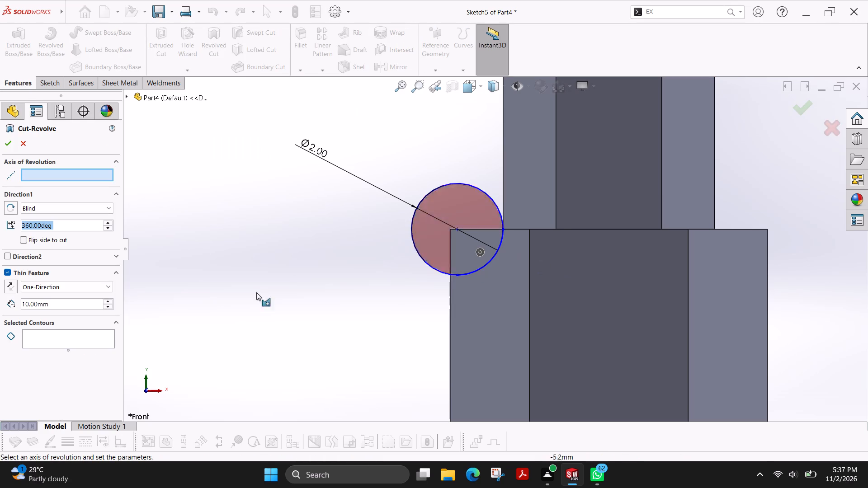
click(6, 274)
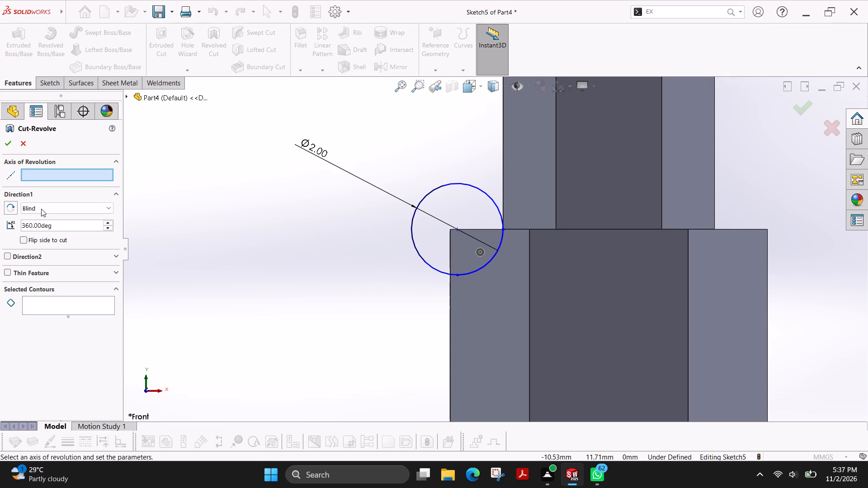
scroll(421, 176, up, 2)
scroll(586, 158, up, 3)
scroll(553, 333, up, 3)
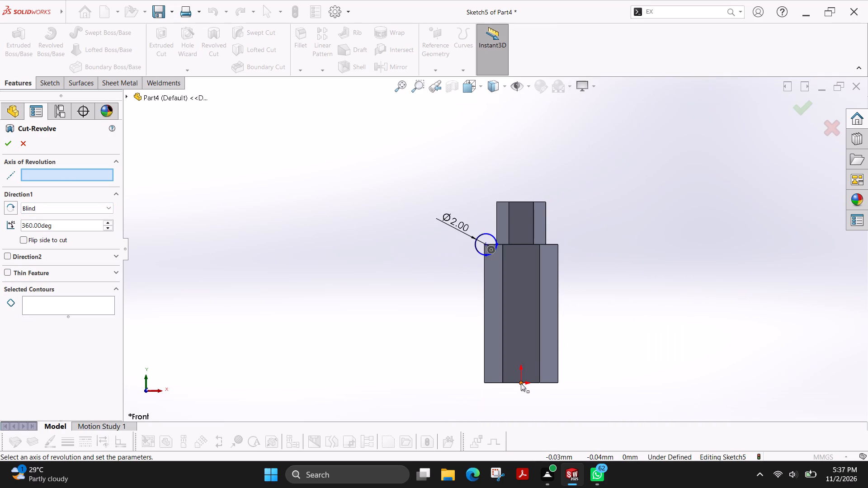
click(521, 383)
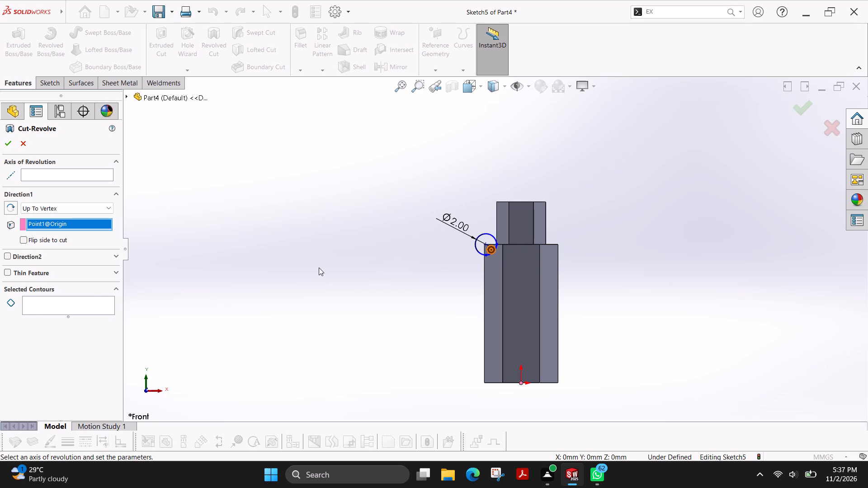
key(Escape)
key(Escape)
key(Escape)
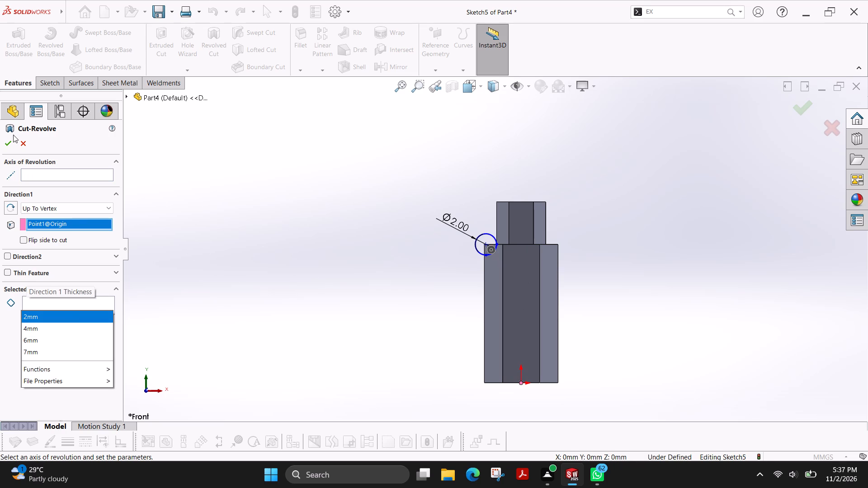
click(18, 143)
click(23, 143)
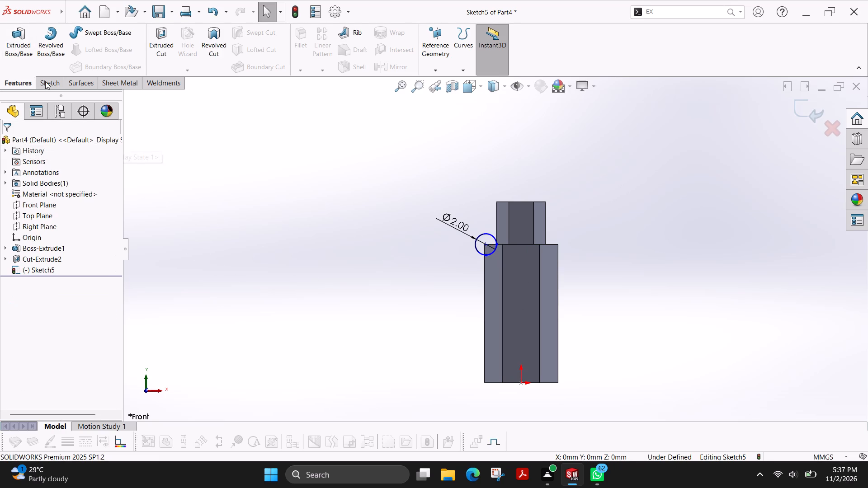
Sketch a vertical line about 21.4 mm long from the origin up past the top of the narrow section.
click(45, 81)
click(70, 35)
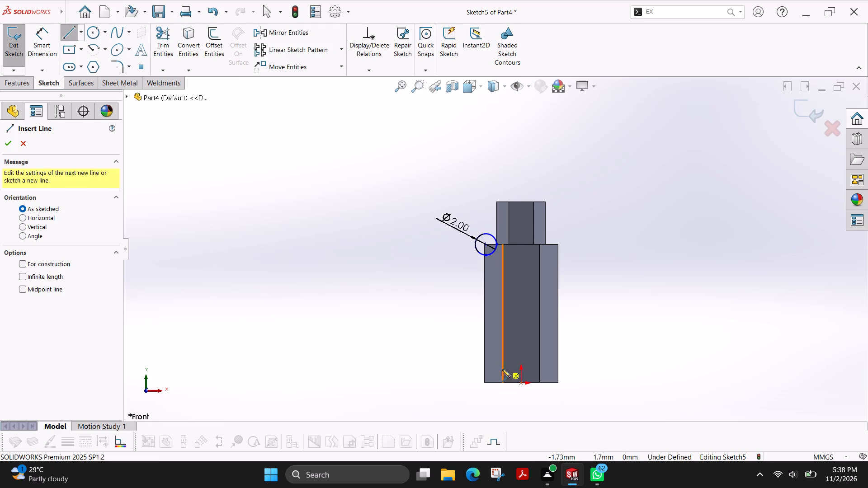
click(522, 381)
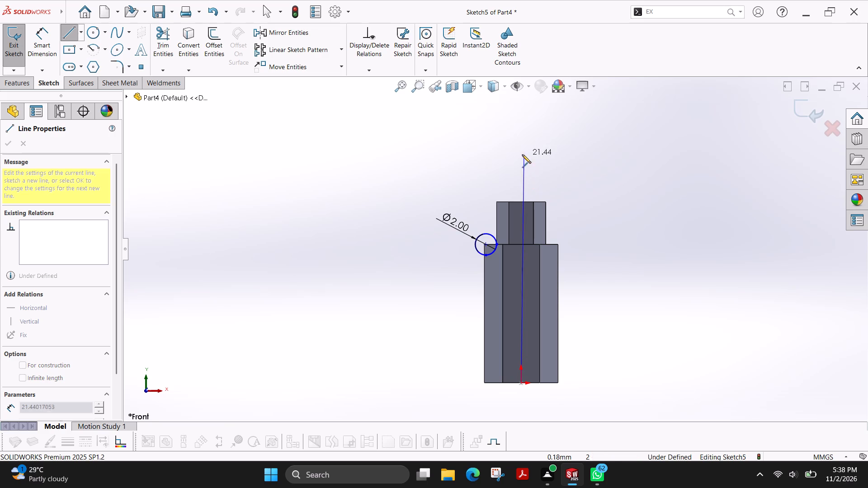
click(521, 155)
key(Escape)
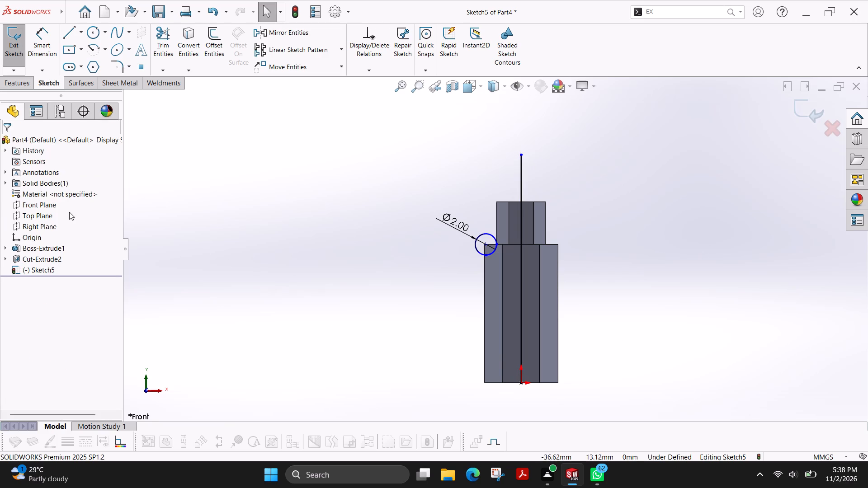
Cut-revolve the circle region at the shoulder 360° about the central vertical line, with Thin Feature off.
click(16, 81)
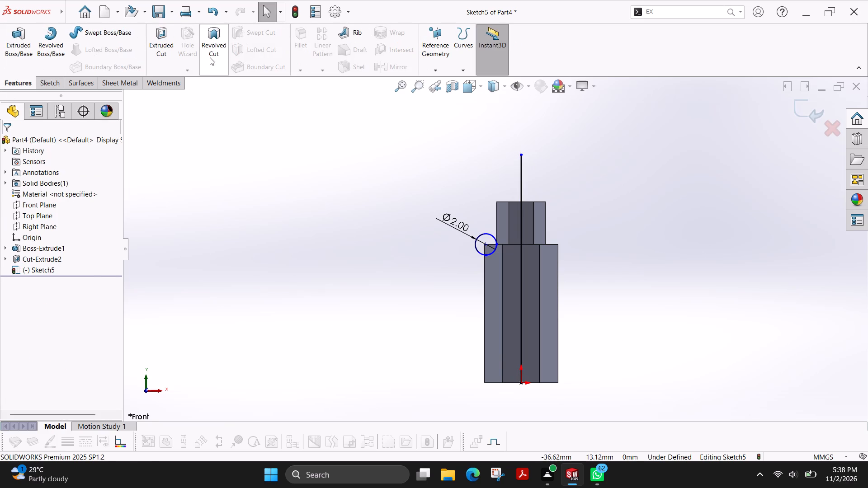
click(211, 55)
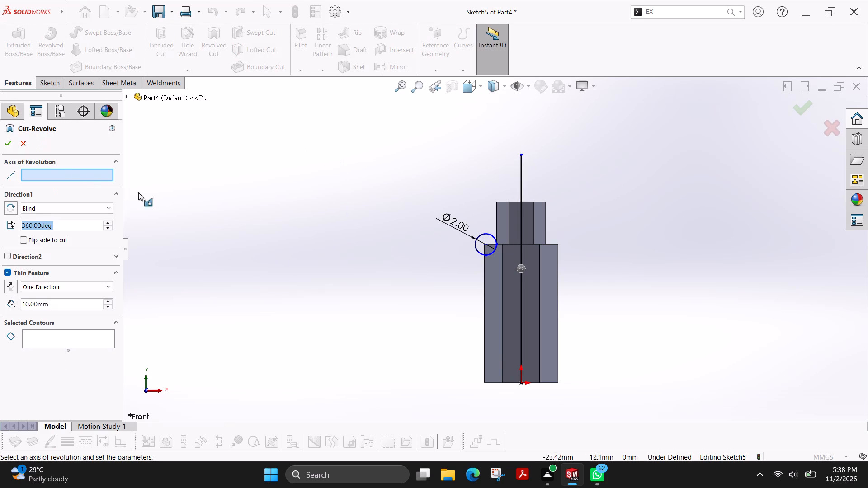
click(522, 178)
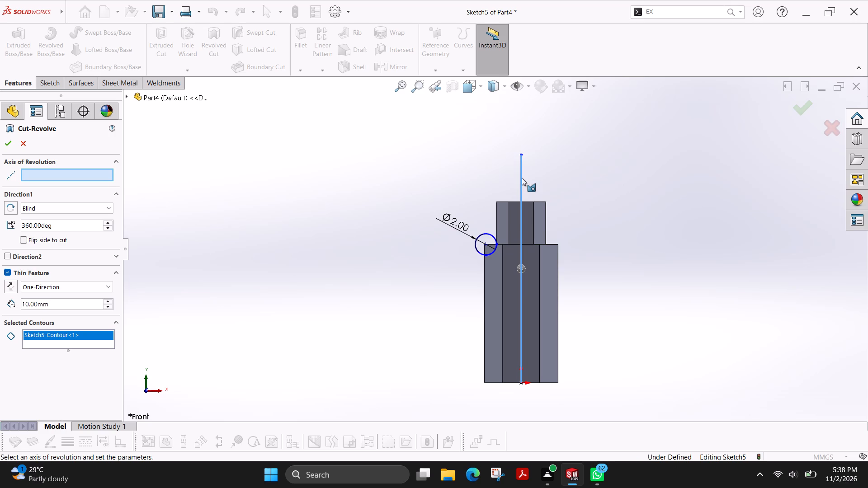
click(9, 272)
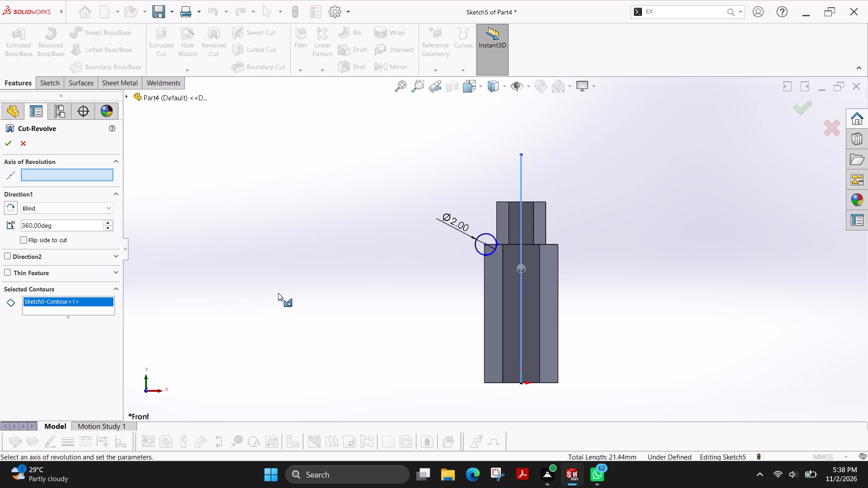
key(Escape)
key(Escape)
key(Escape)
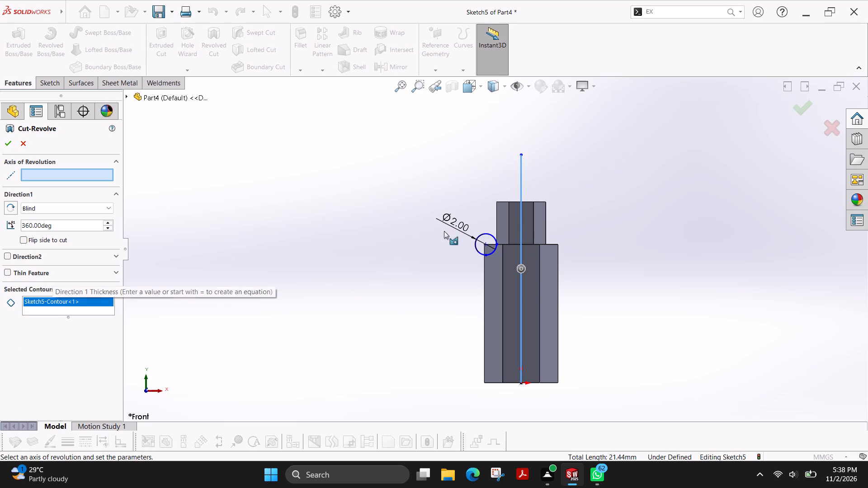
right_click(82, 302)
click(112, 320)
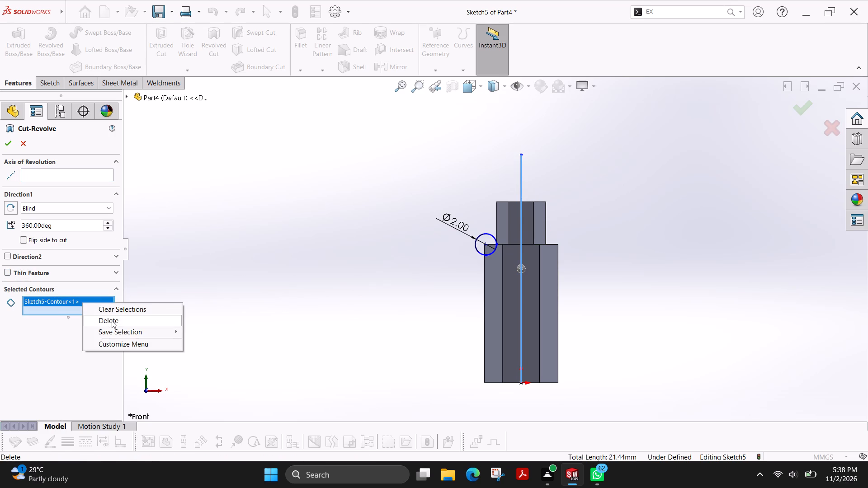
click(486, 241)
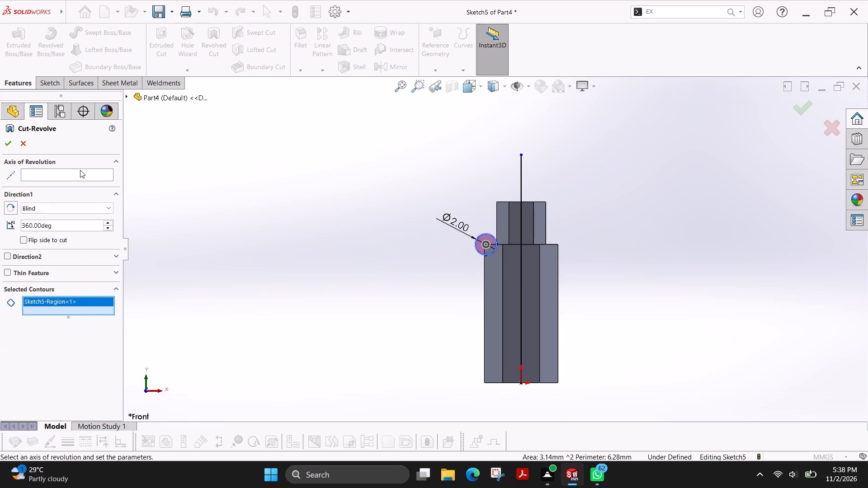
click(71, 173)
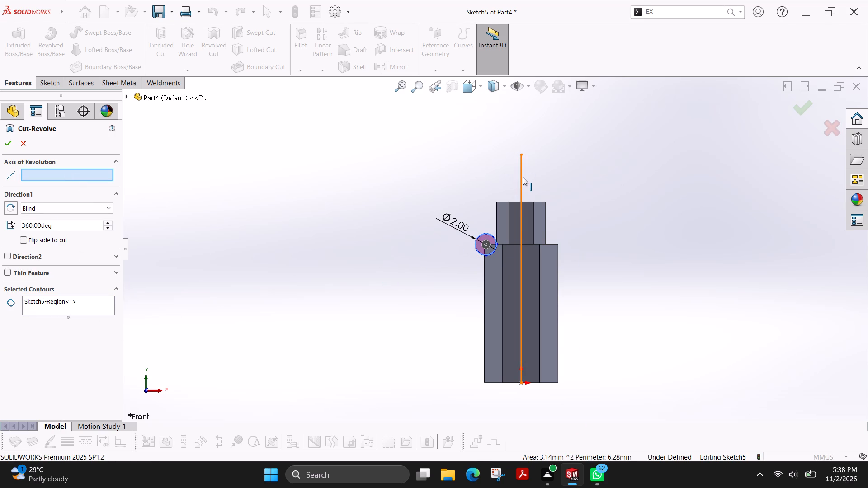
click(522, 177)
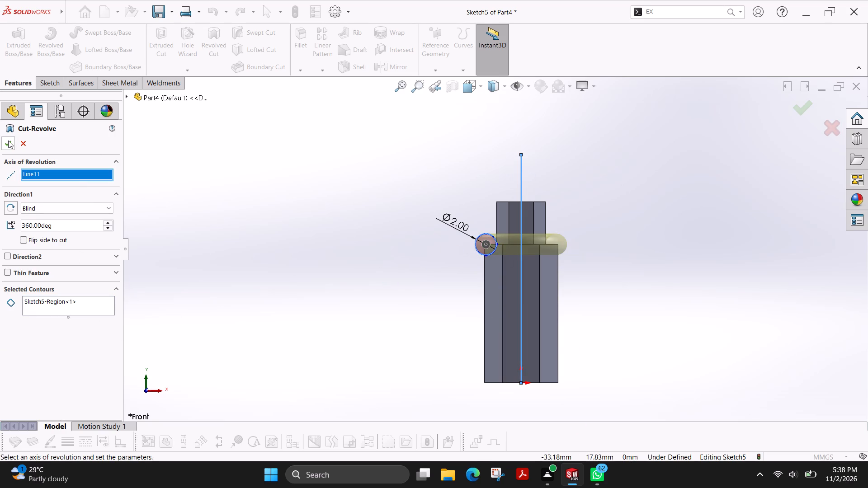
click(8, 141)
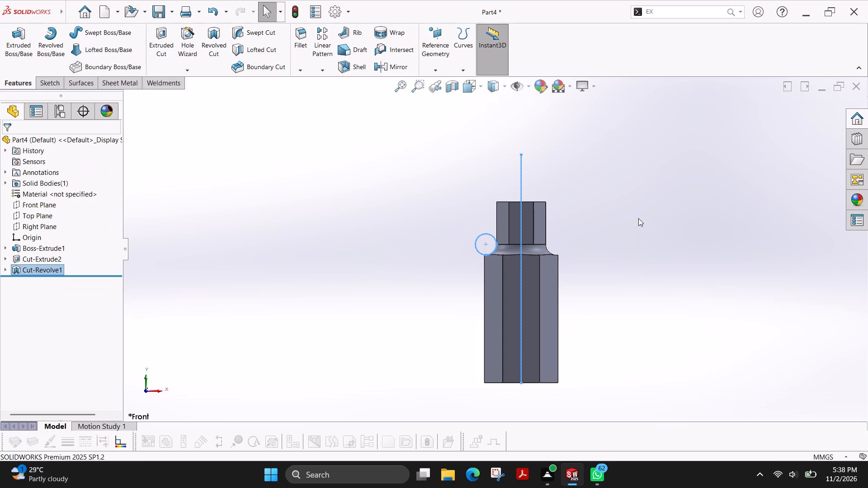
middle_drag(585, 211, 583, 221)
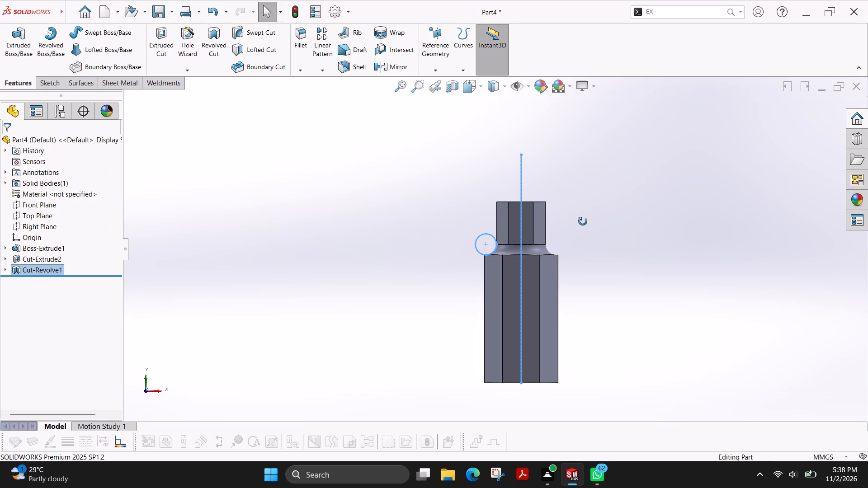
Examine the revolved cut around the shoulder between the two hexagonal sections from several angles.
middle_drag(583, 221, 577, 343)
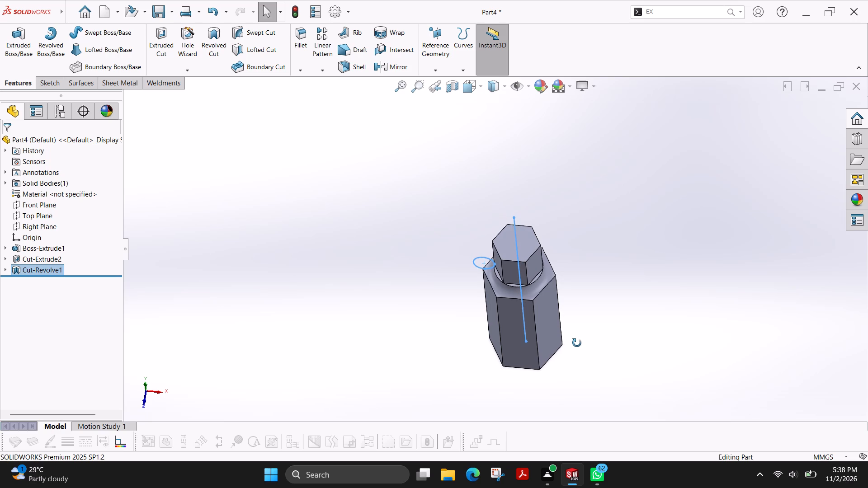
middle_drag(577, 343, 577, 344)
scroll(577, 344, up, 1)
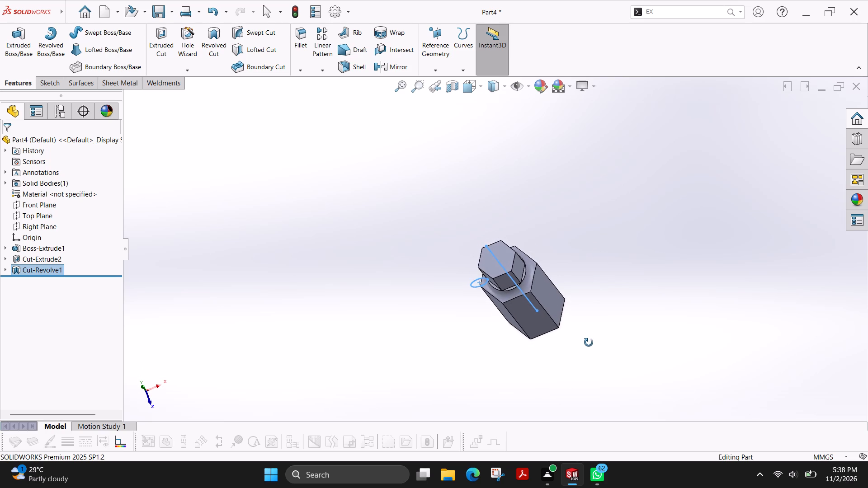
key(Escape)
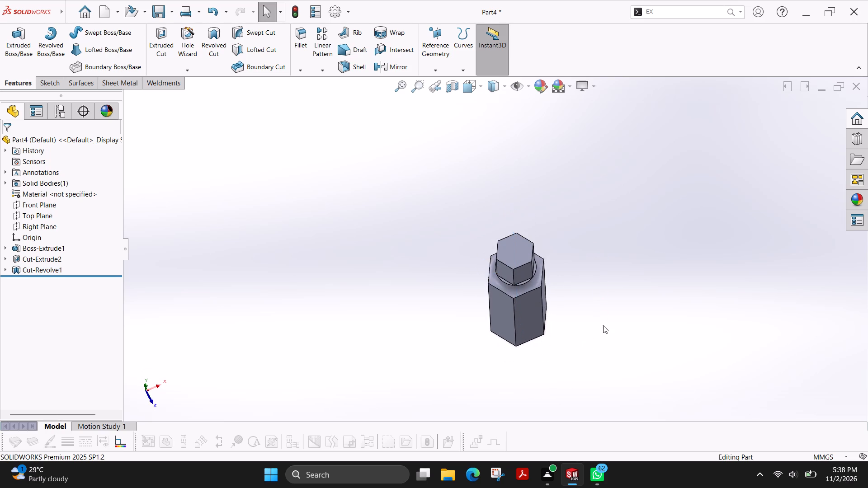
scroll(536, 290, down, 8)
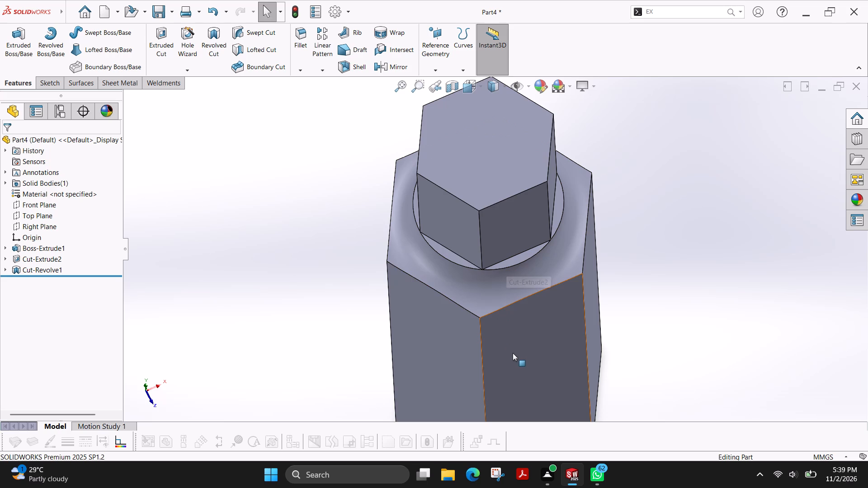
middle_drag(519, 353, 510, 211)
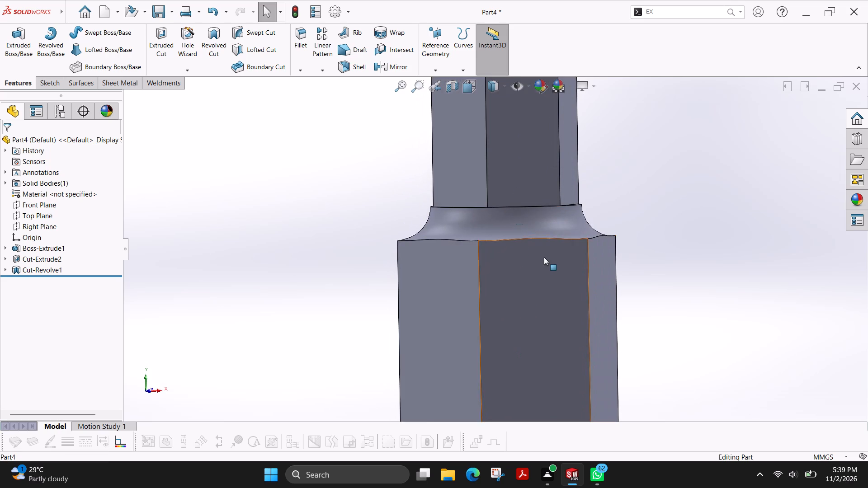
scroll(550, 258, up, 2)
Undo the revolved cut at the shoulder, its axis line and the latest trims of the profile sketch.
key(ctrl+z)
key(ctrl+z)
key(ctrl+z)
key(ctrl+z)
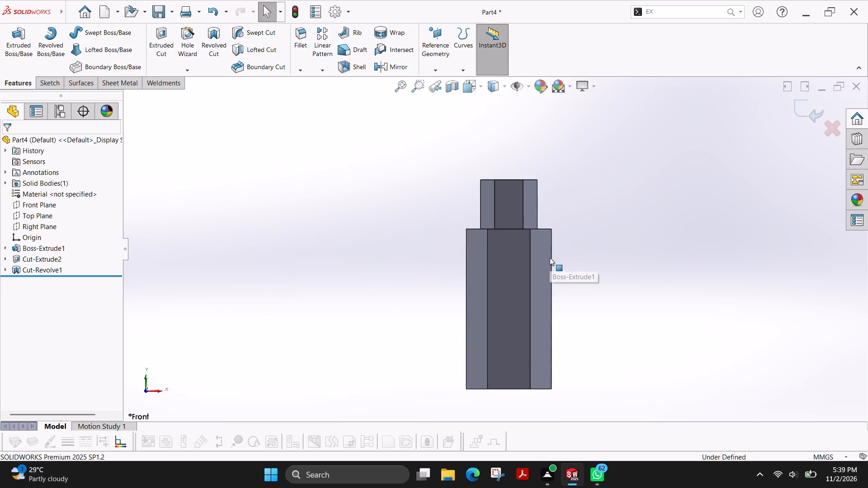
key(ctrl+z)
key(ctrl+z)
key(ctrl+z)
key(ctrl+z)
key(ctrl+z)
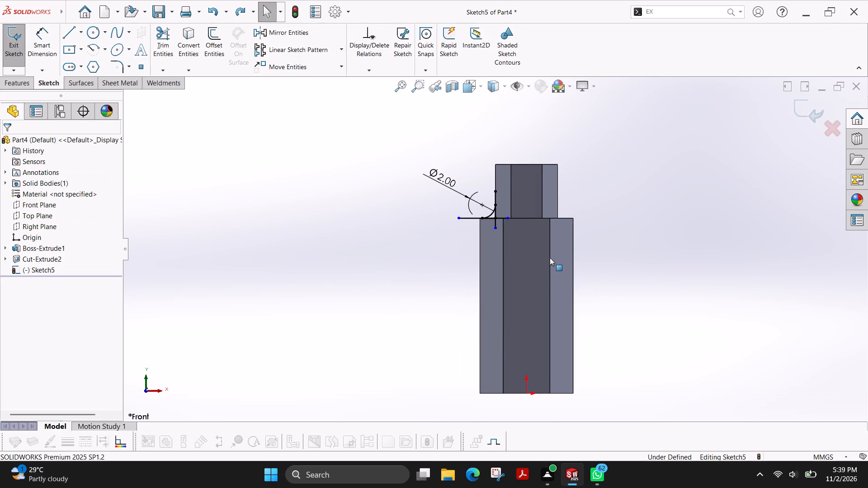
Undo the rest of the shoulder profile sketch, back to the stepped body with only the extrusion and the extruded cut.
key(ctrl+z)
key(ctrl+z)
key(ctrl+z)
key(ctrl+z)
key(ctrl+z)
key(ctrl+z)
key(ctrl+z)
key(ctrl+z)
key(ctrl+z)
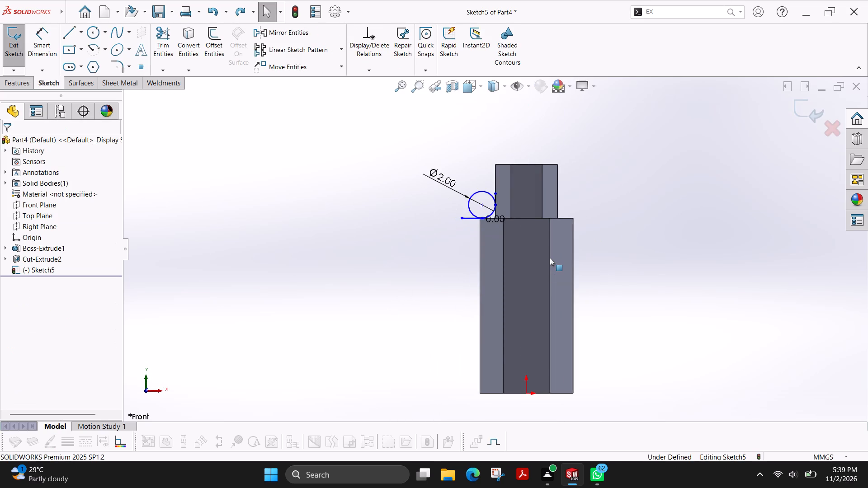
key(ctrl+z)
key(ctrl+z)
key(ctrl+z)
key(ctrl+z)
key(ctrl+z)
key(ctrl+z)
key(ctrl+z)
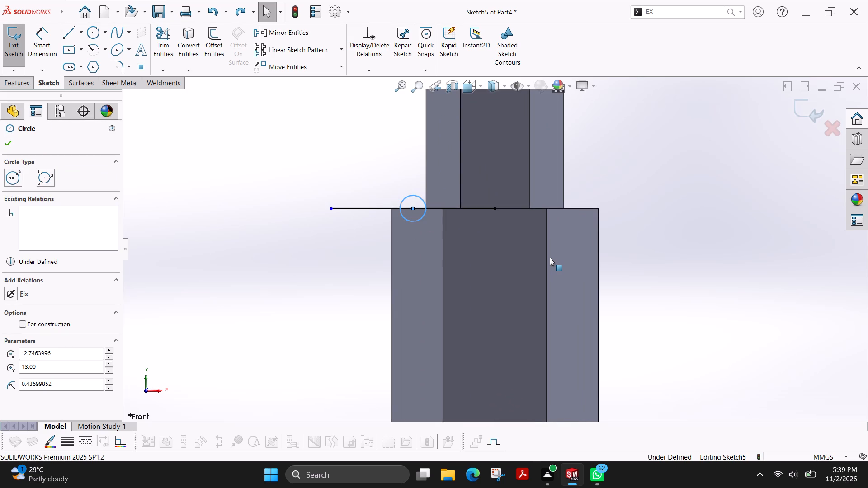
key(ctrl+z)
key(ctrl+z)
key(ctrl+z)
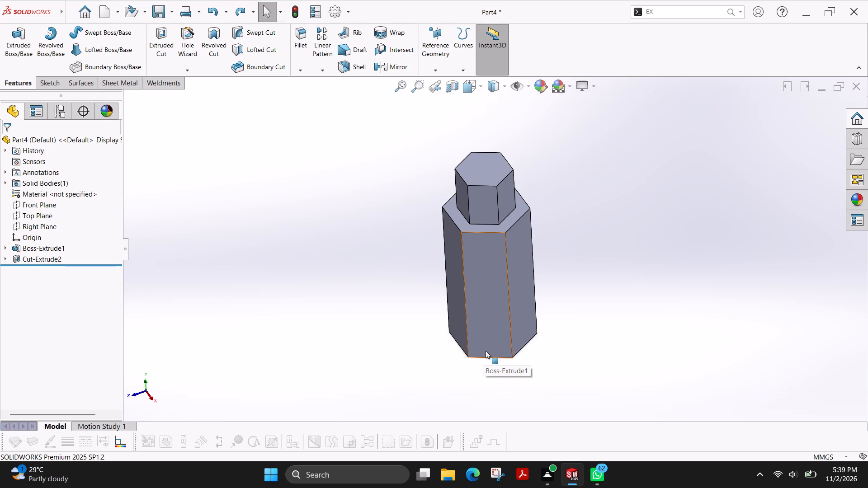
Undo the extruded cut and its hexagon sketch on the top face, and exit the emptied sketch, leaving only the base extrusion.
click(483, 318)
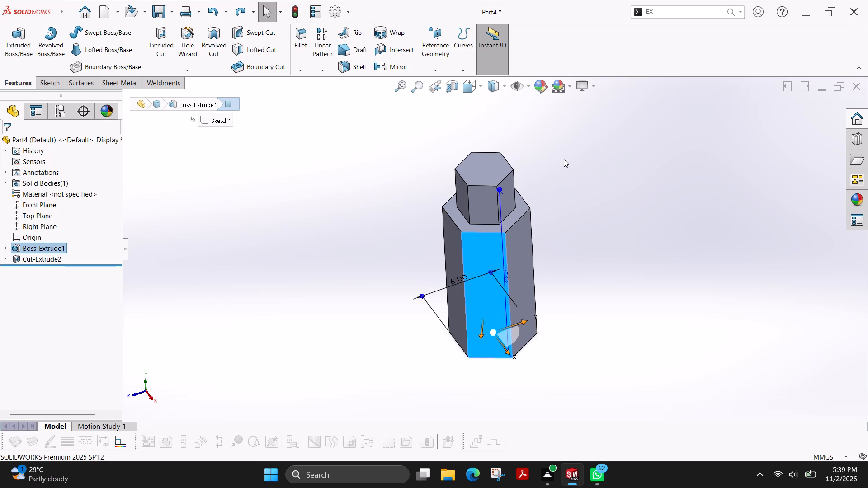
key(Escape)
key(ctrl+z)
key(ctrl+z)
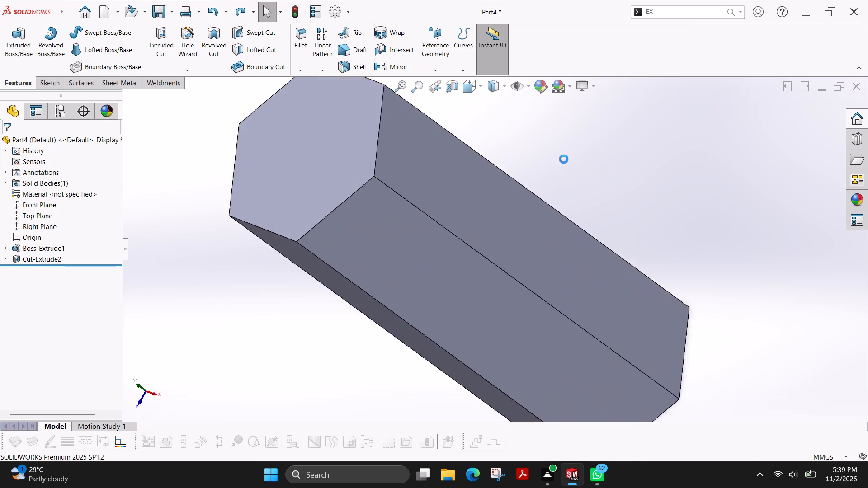
middle_drag(452, 358, 454, 226)
scroll(453, 234, up, 2)
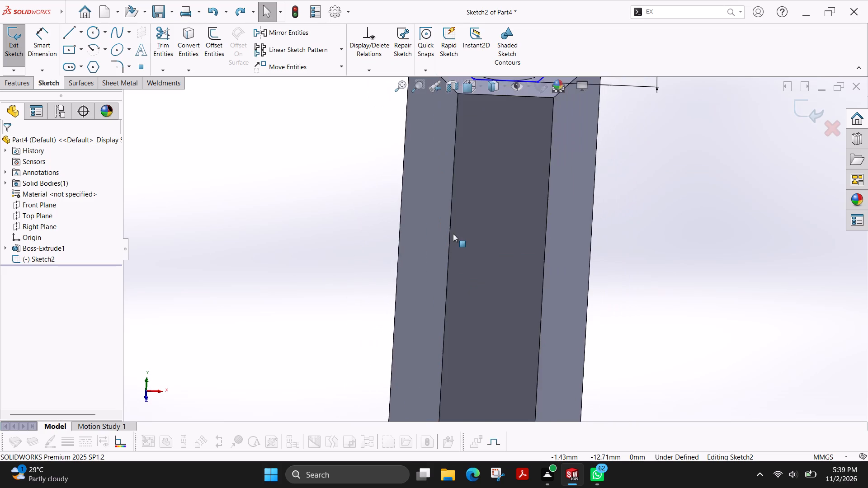
scroll(453, 234, up, 3)
key(ctrl+z)
key(ctrl+z)
key(ctrl+z)
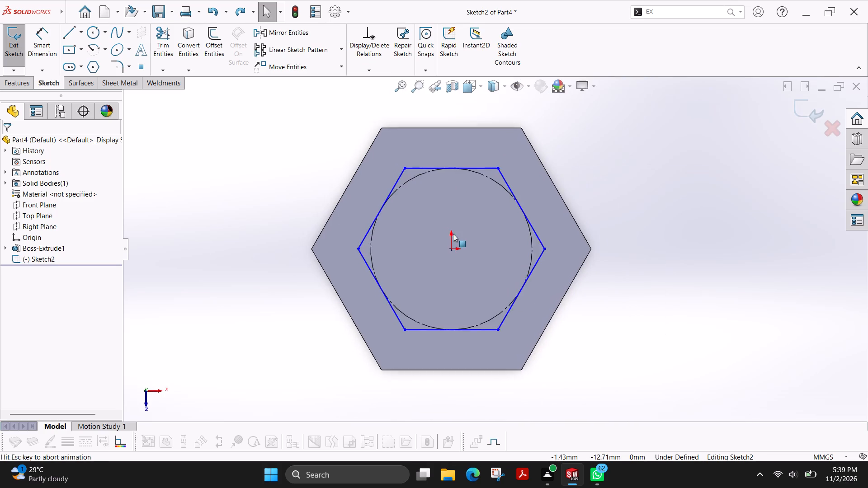
key(ctrl+z)
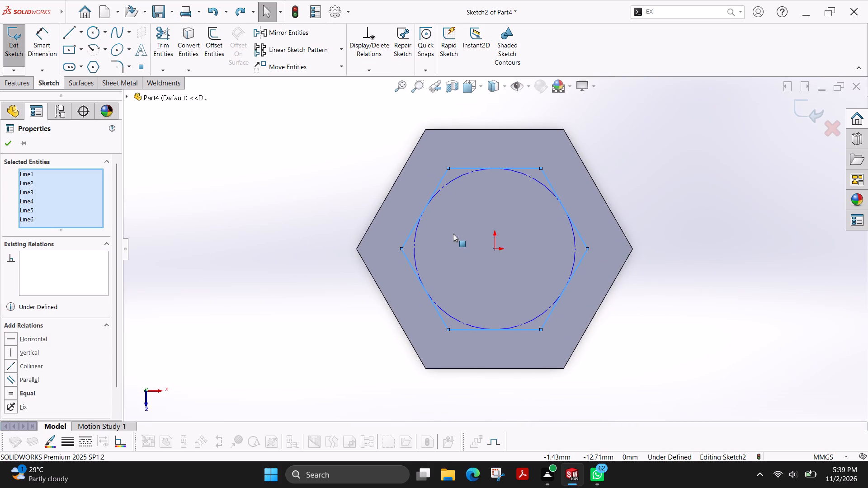
key(ctrl+z)
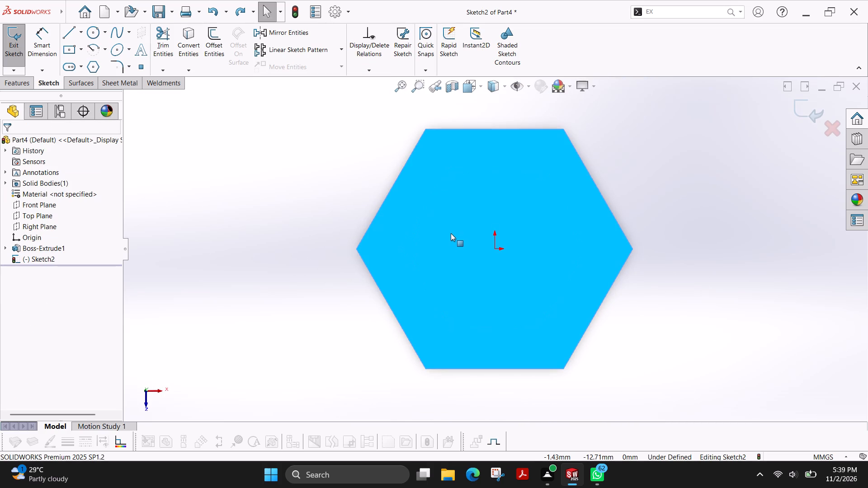
scroll(342, 317, up, 1)
middle_drag(342, 316, 338, 224)
scroll(335, 210, down, 3)
scroll(335, 210, up, 3)
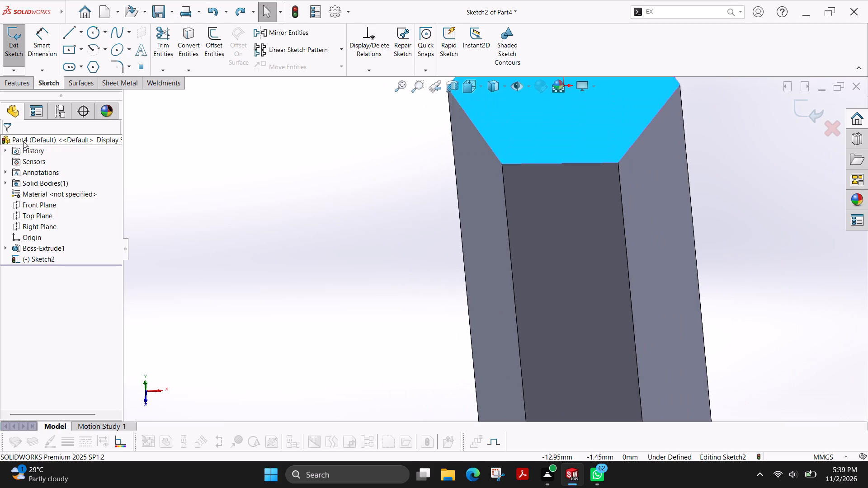
click(14, 59)
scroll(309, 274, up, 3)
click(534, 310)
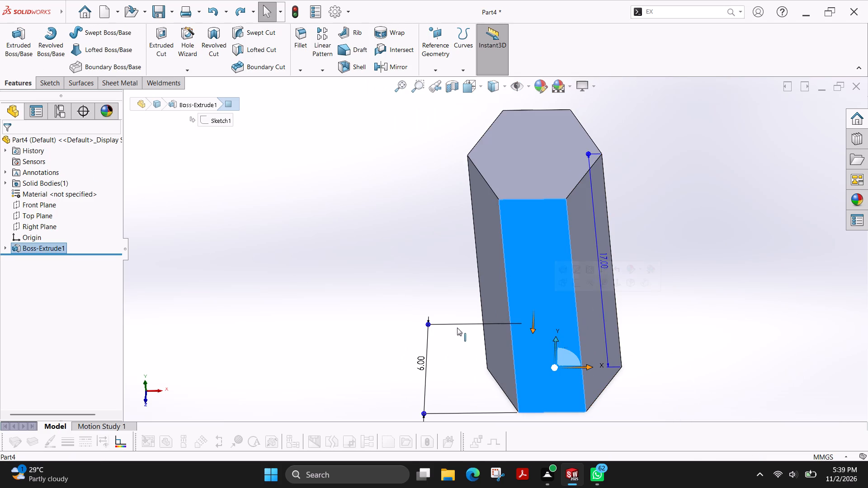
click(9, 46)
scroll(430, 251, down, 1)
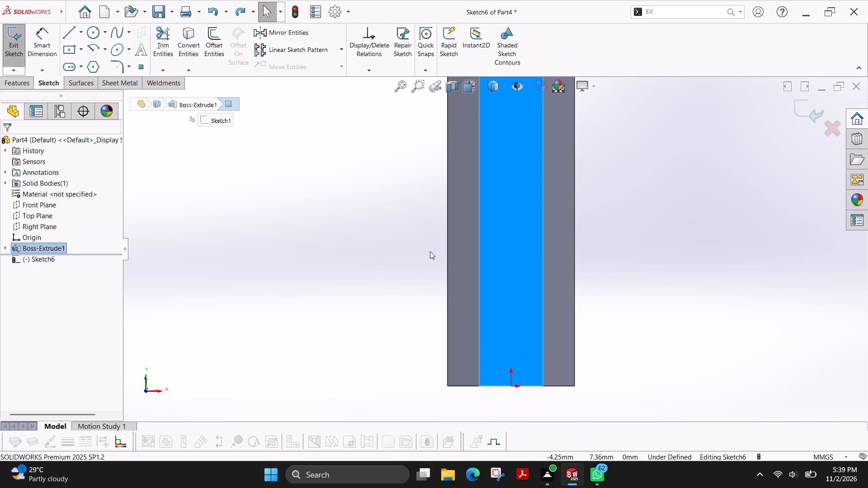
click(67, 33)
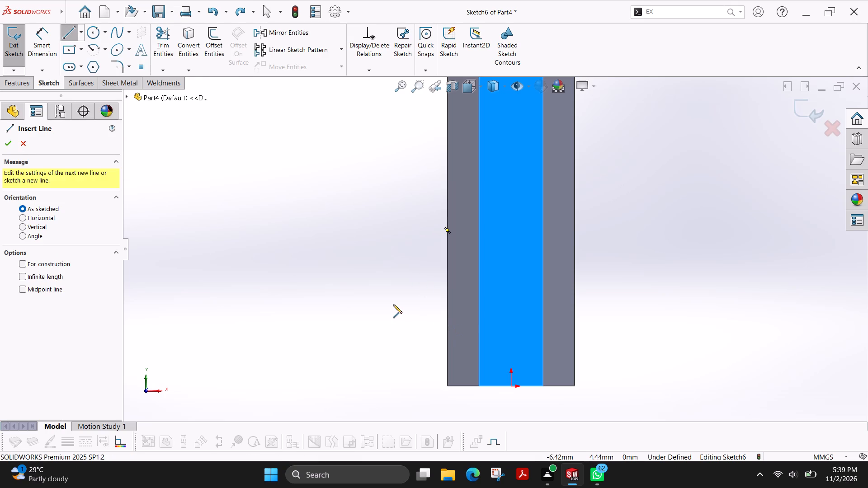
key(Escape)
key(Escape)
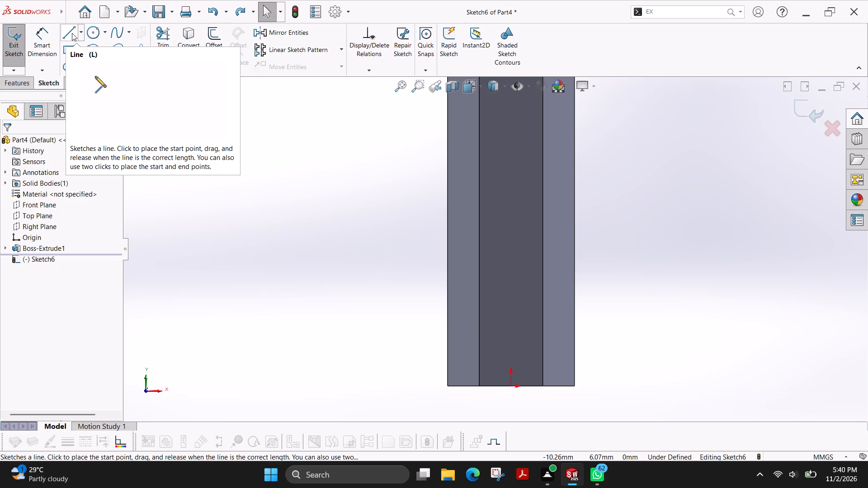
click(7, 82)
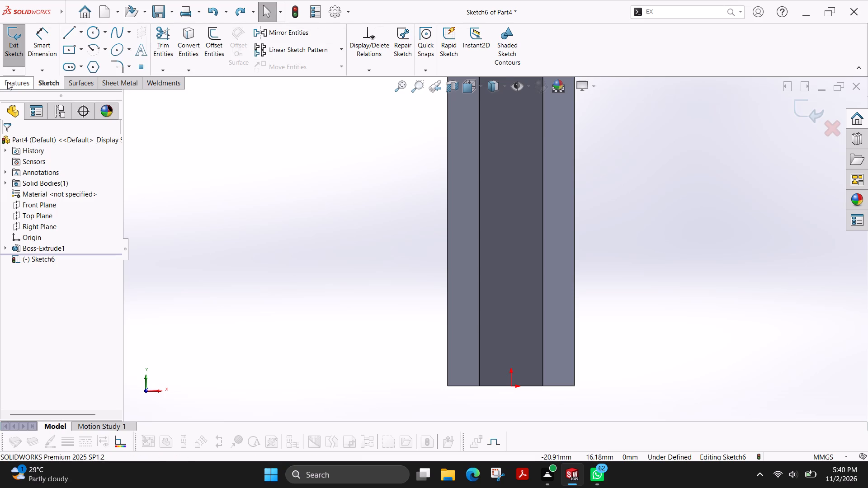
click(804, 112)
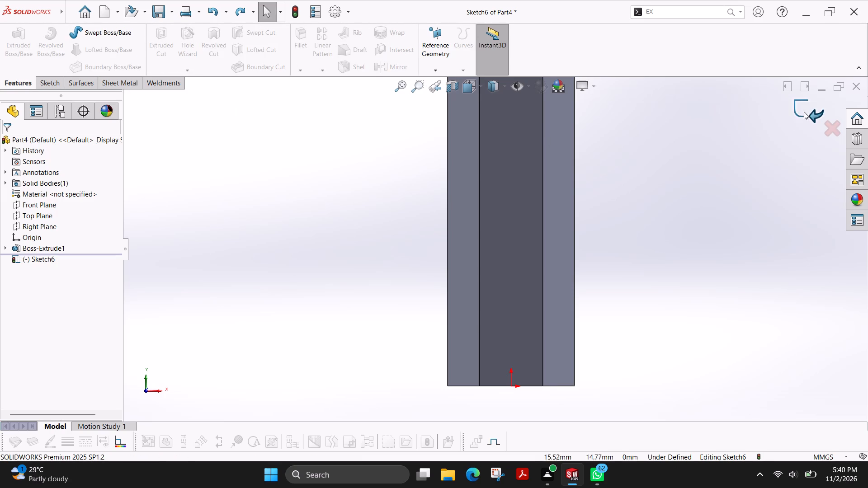
Set up a 1 mm, 45° chamfer on the six edges of the hexagonal body's bottom face.
click(307, 70)
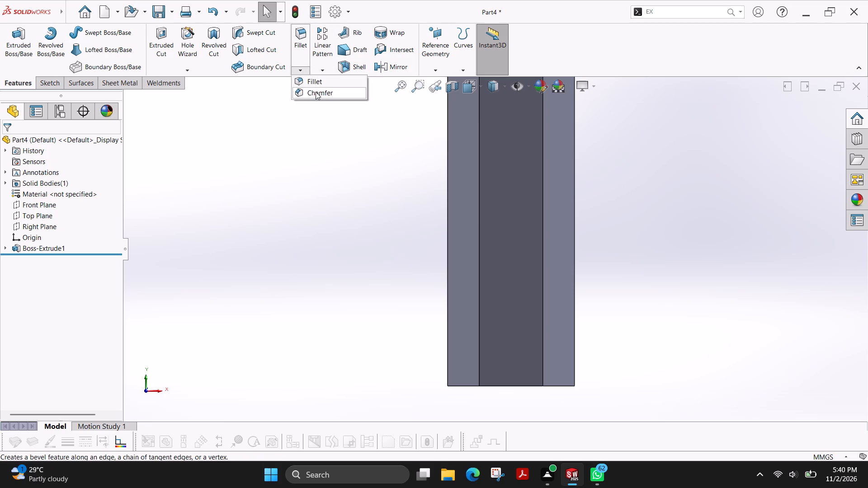
click(316, 92)
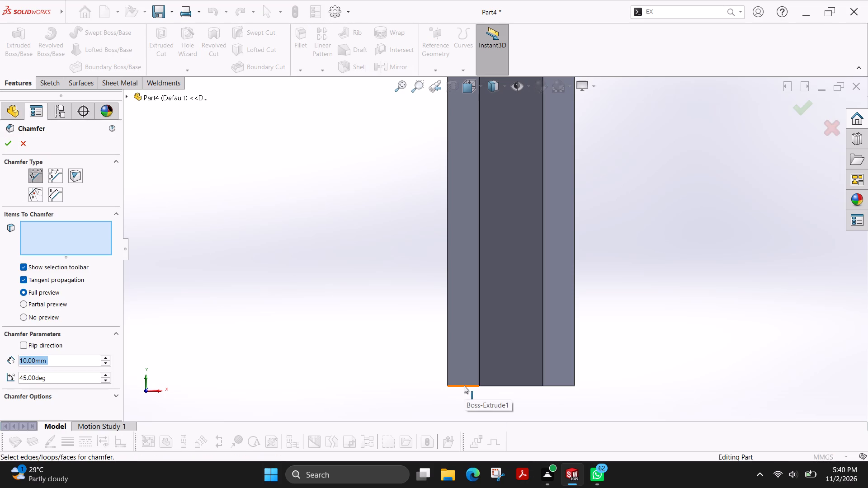
middle_drag(348, 371, 363, 226)
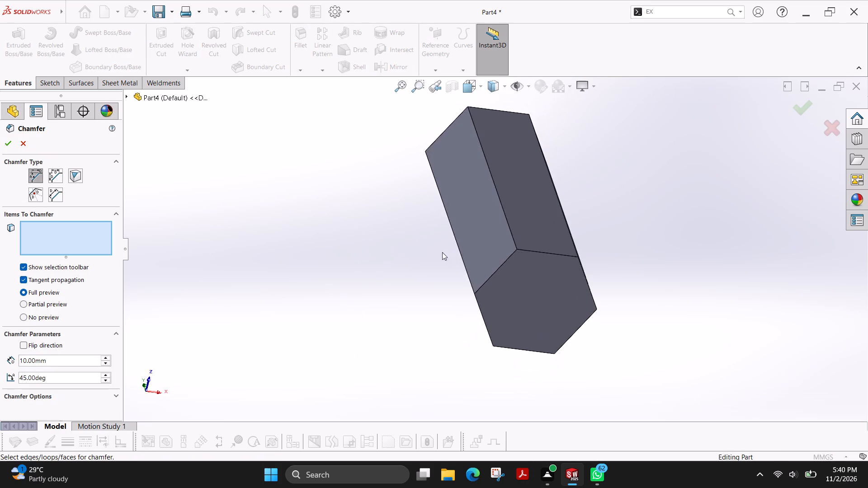
click(546, 252)
click(584, 278)
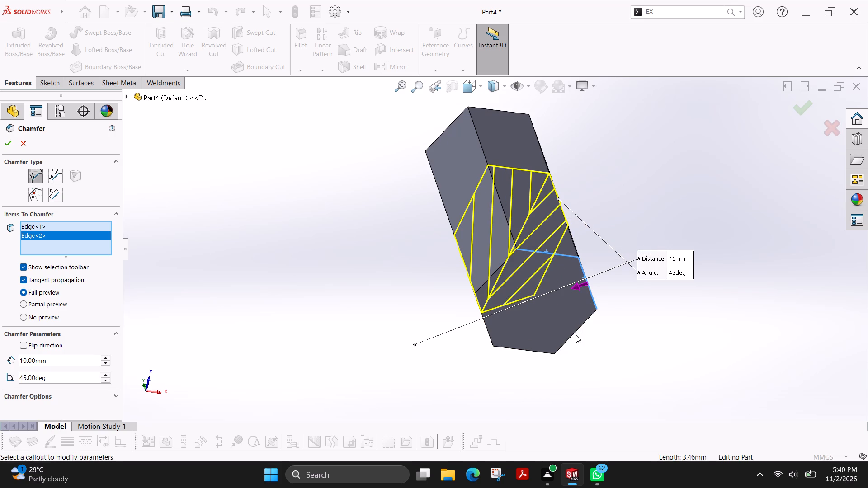
click(574, 333)
click(527, 350)
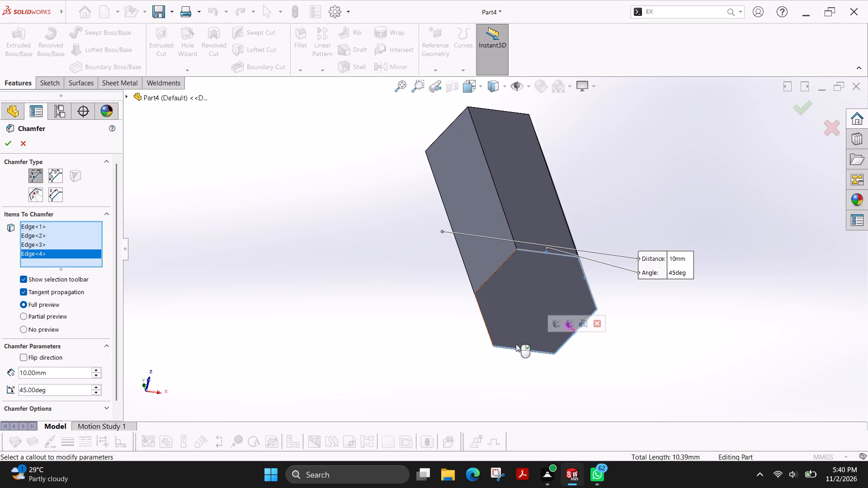
click(481, 314)
click(483, 285)
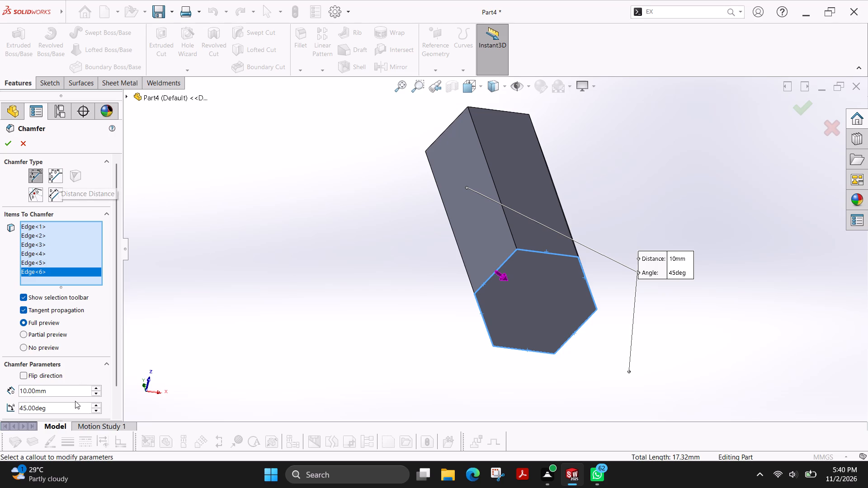
double_click(61, 394)
key(1)
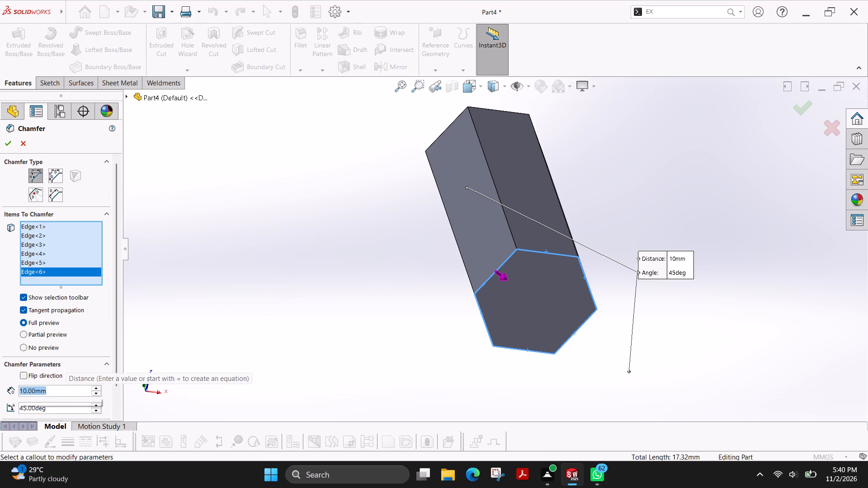
key(Return)
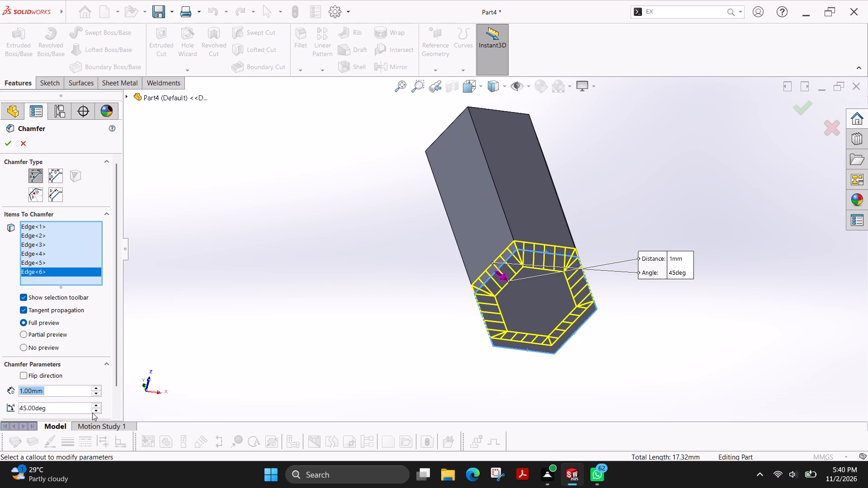
click(94, 407)
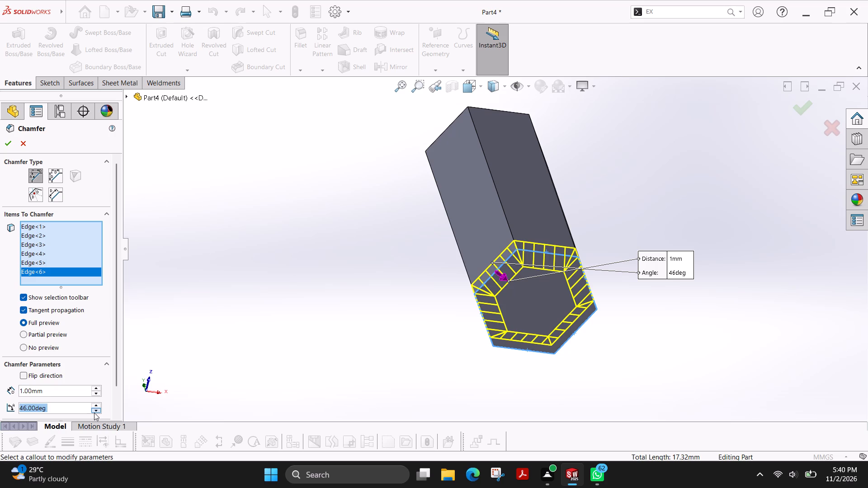
click(94, 413)
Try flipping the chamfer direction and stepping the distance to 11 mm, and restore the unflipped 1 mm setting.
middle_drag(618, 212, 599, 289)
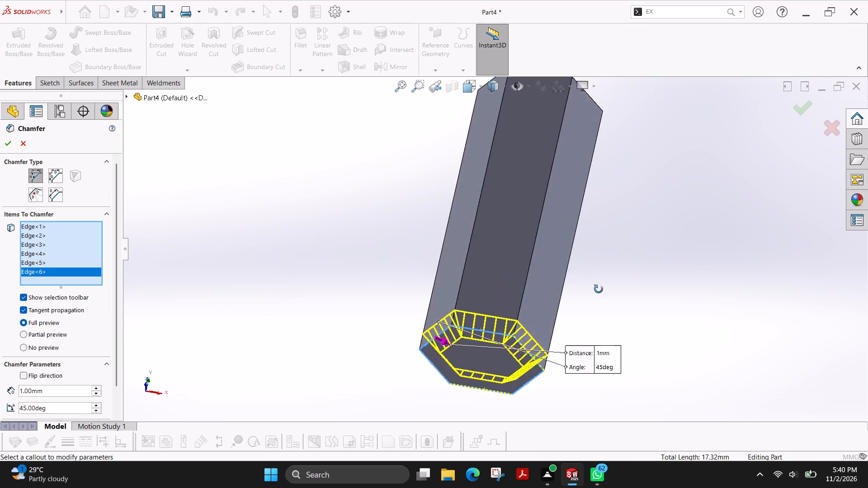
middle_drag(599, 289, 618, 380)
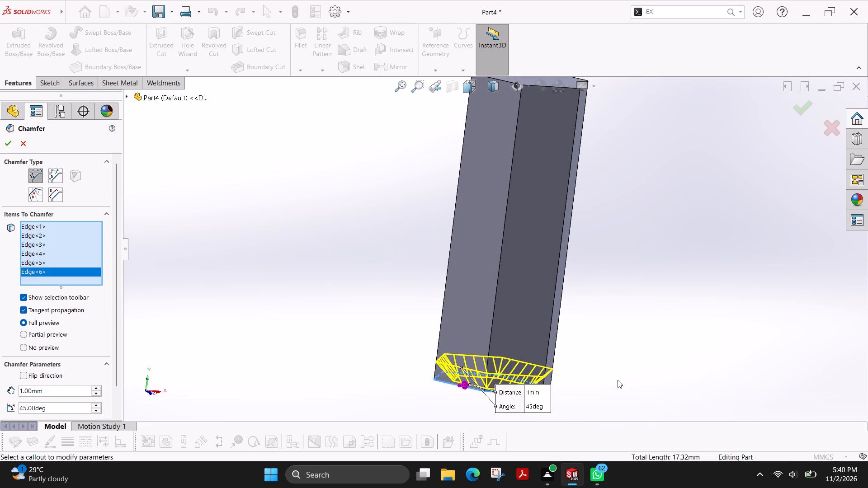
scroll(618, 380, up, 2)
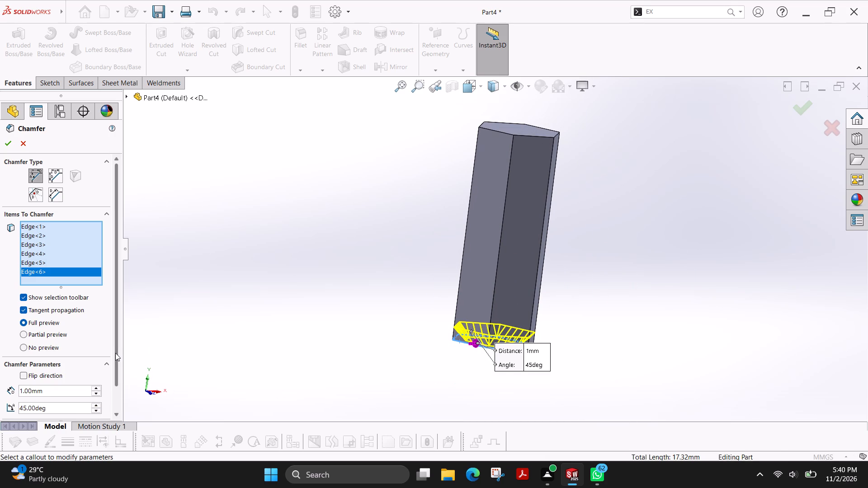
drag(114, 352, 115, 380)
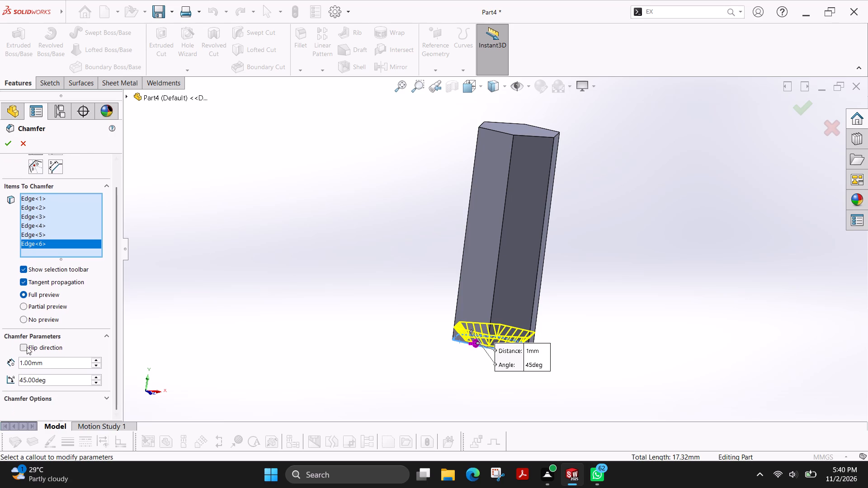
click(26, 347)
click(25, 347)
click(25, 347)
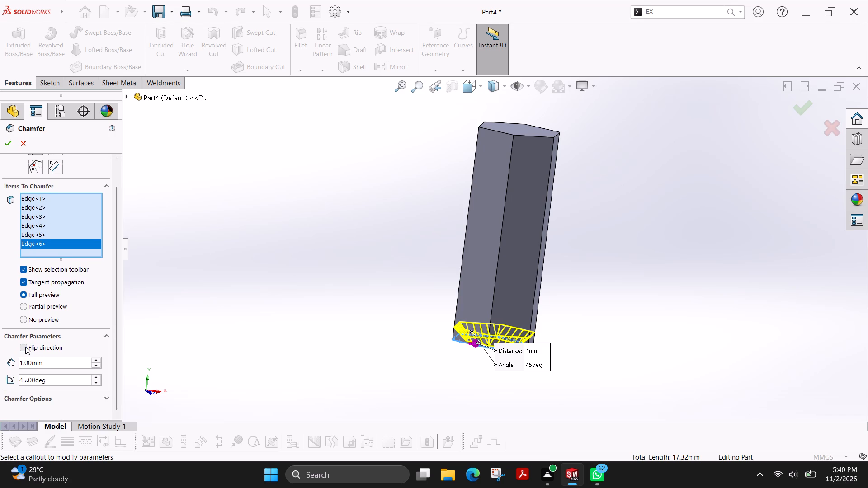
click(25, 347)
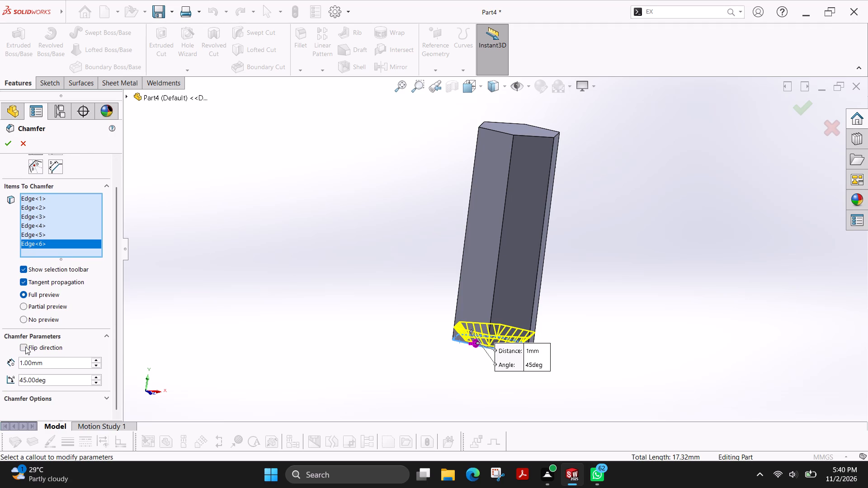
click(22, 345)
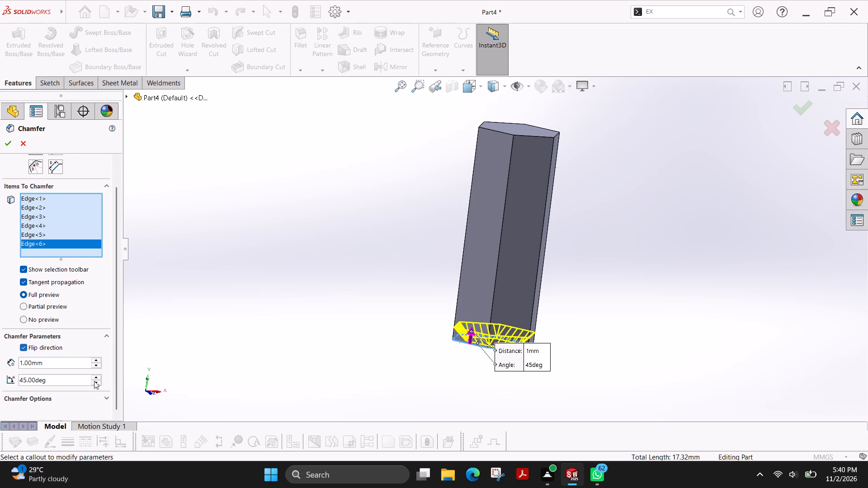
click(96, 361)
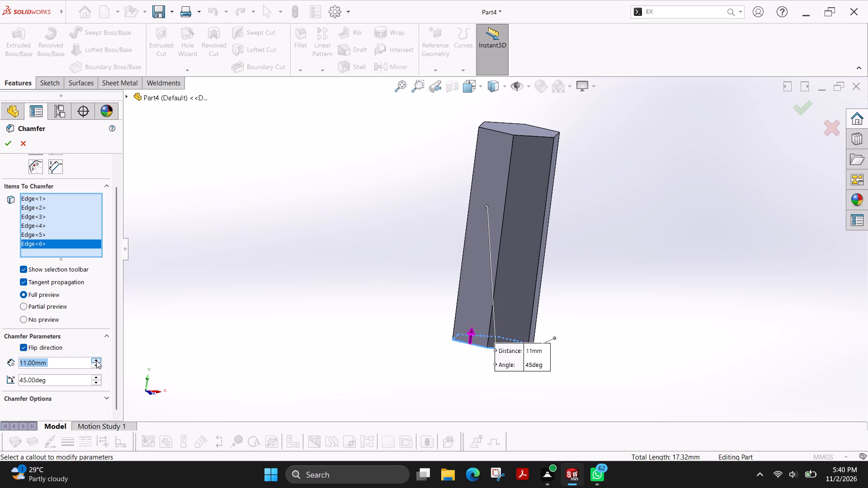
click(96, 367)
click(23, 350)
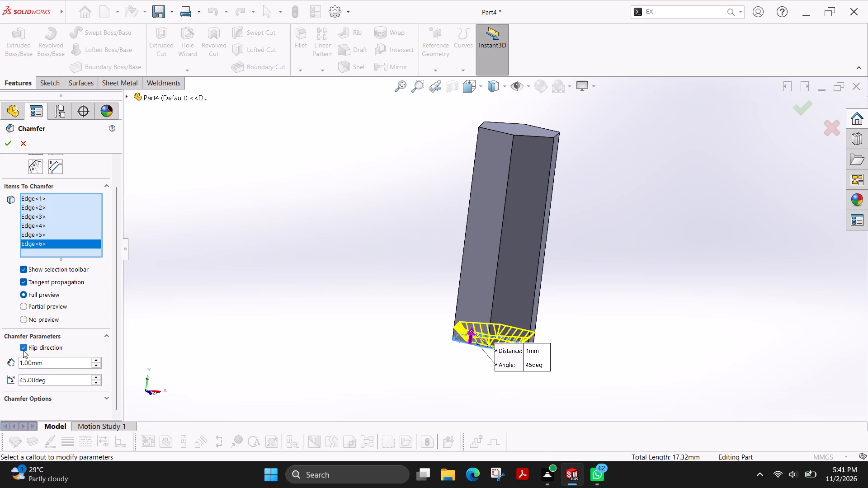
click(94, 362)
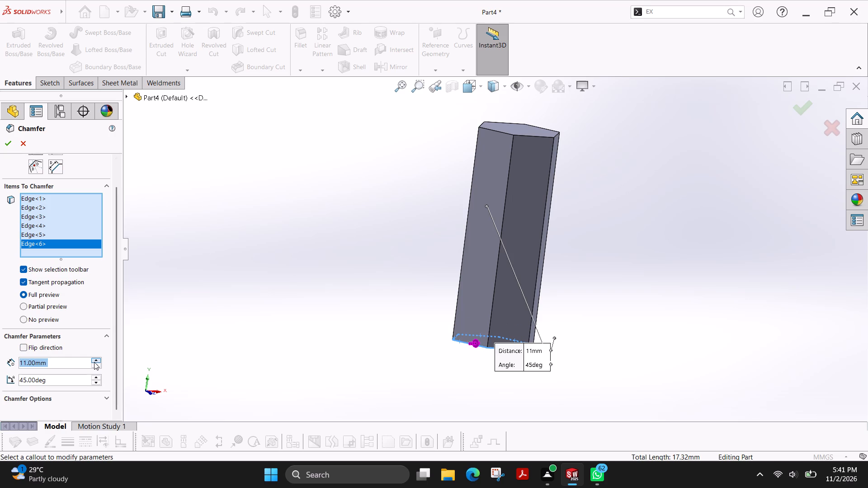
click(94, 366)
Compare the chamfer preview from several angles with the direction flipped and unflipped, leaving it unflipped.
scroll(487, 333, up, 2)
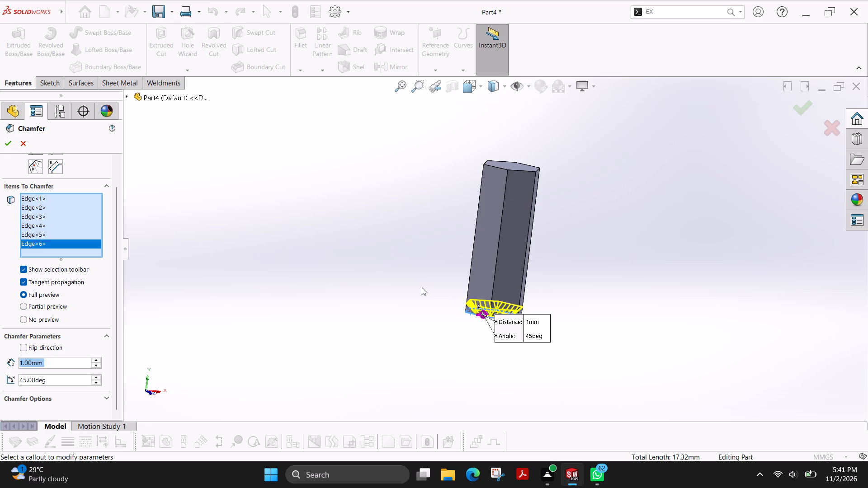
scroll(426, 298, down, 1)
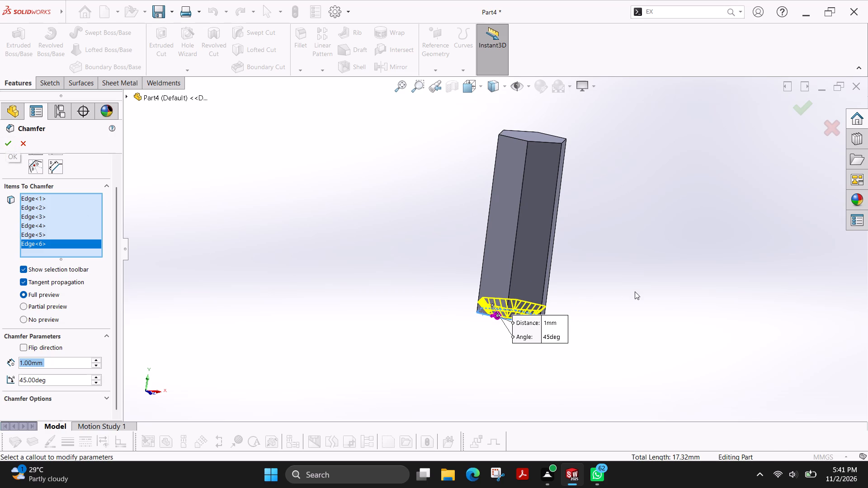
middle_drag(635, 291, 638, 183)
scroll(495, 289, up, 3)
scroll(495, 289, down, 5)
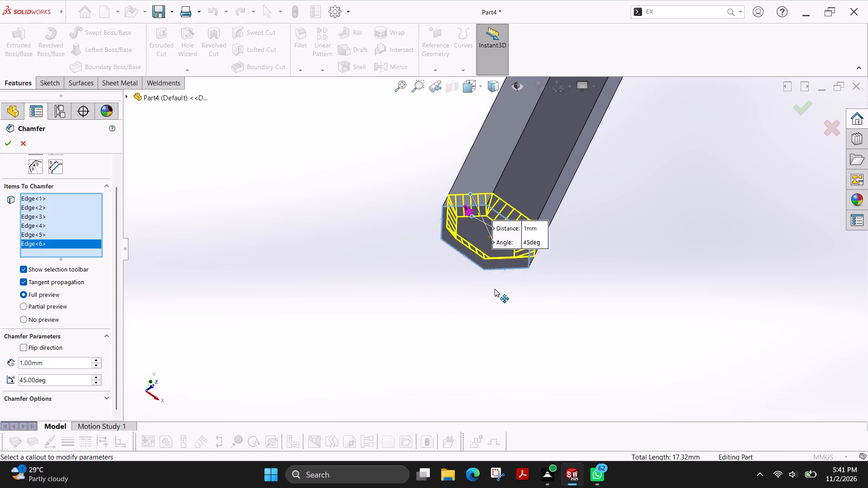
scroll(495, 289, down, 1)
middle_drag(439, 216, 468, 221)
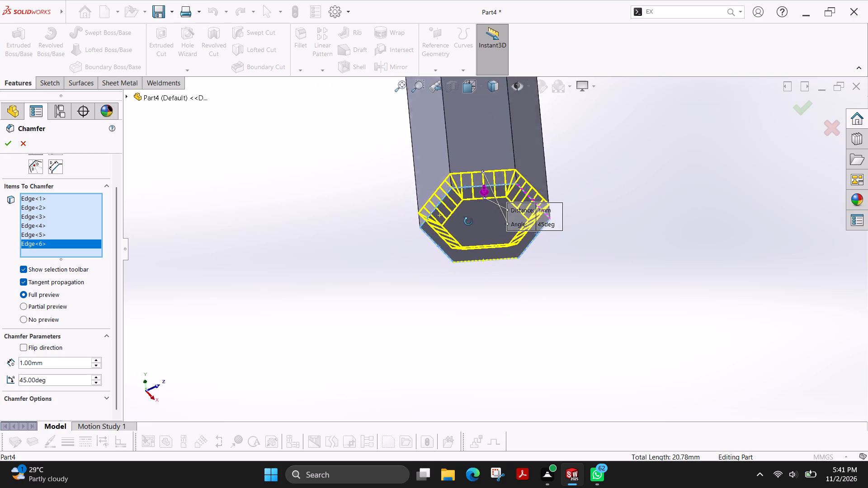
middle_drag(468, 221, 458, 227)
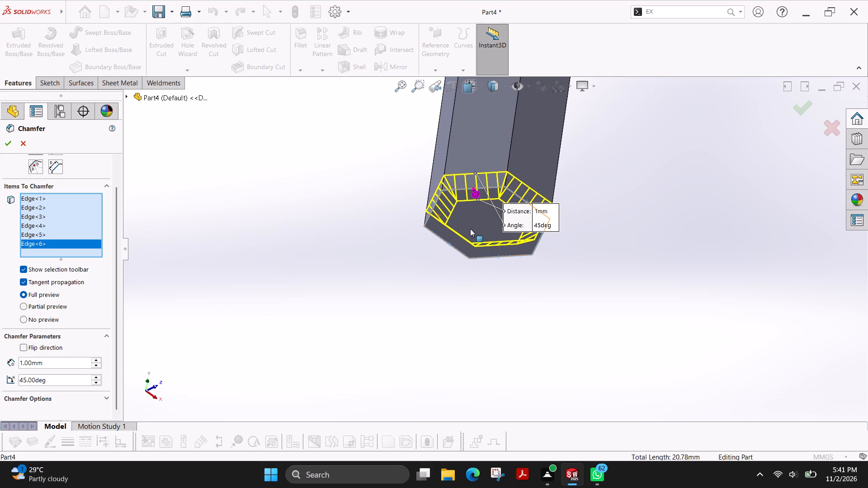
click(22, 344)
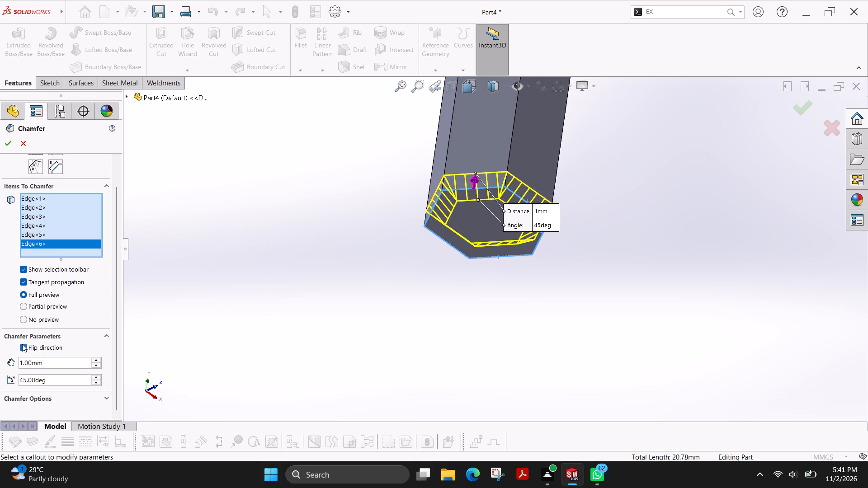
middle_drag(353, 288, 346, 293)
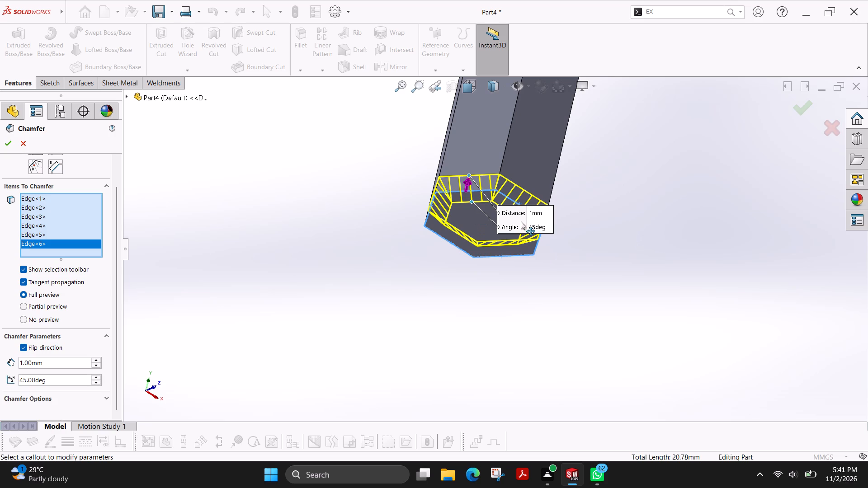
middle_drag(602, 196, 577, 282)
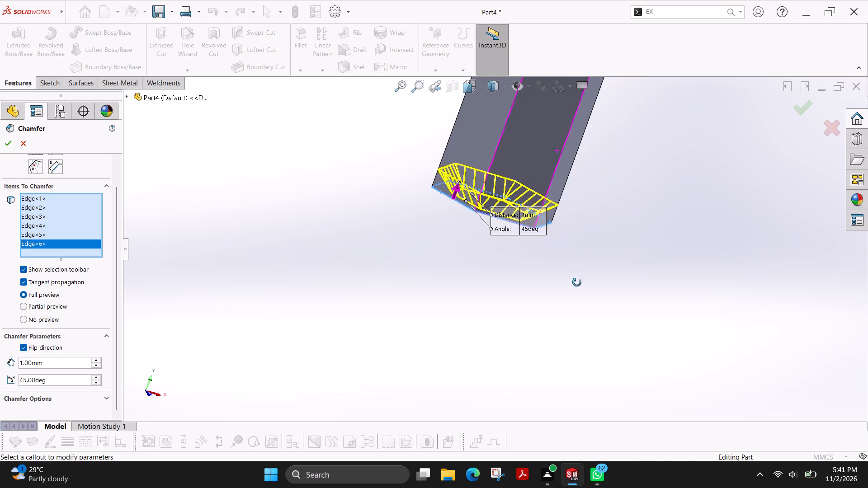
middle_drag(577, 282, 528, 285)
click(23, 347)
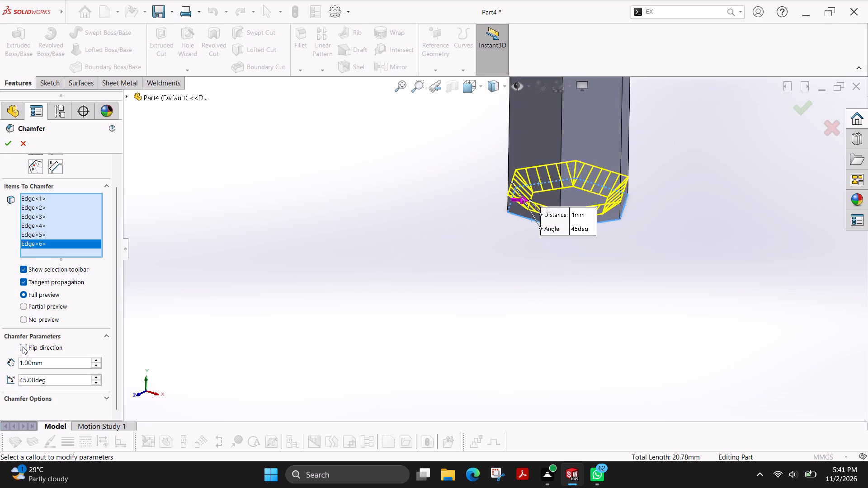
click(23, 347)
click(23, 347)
Apply the chamfer to the bottom end edges of the hexagonal body.
click(6, 141)
Open a new sketch on a flat side face of the hexagonal body above the chamfer.
scroll(494, 192, up, 2)
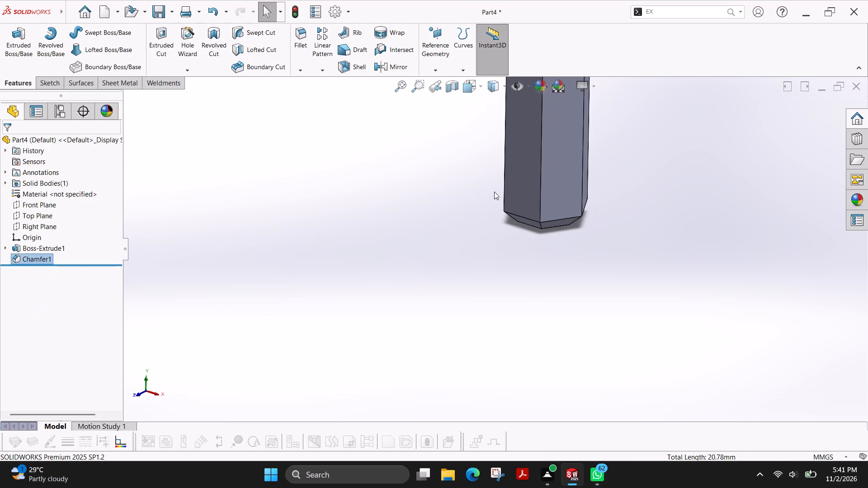
scroll(566, 201, down, 3)
middle_drag(534, 278, 530, 264)
click(545, 183)
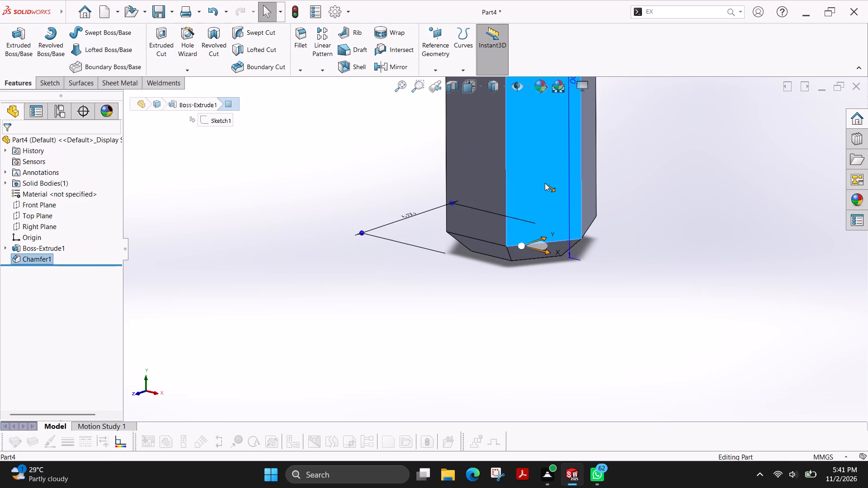
click(50, 79)
click(10, 42)
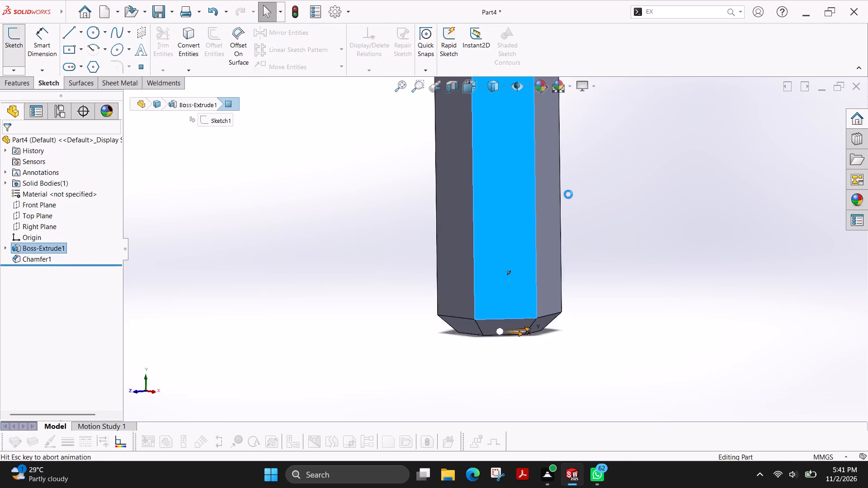
Measure the chamfer's vertical height and its horizontal width at one lower corner of the hexagonal body, without placing a dimension.
scroll(518, 316, down, 2)
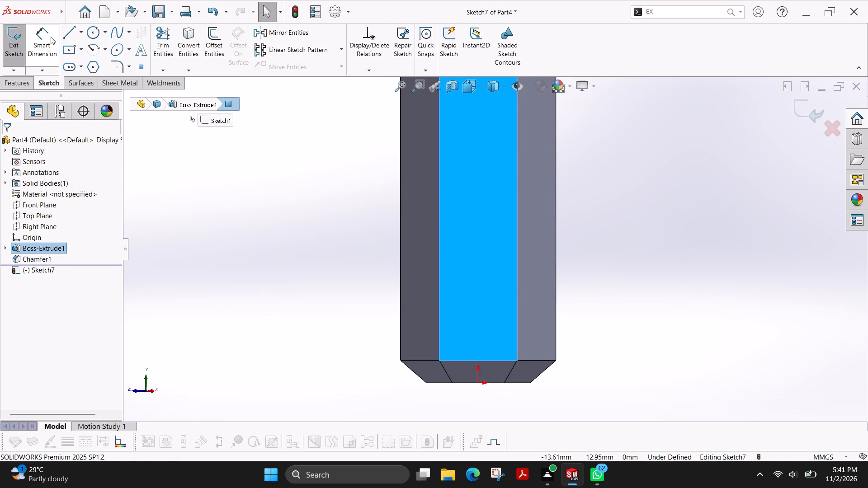
click(47, 39)
click(531, 382)
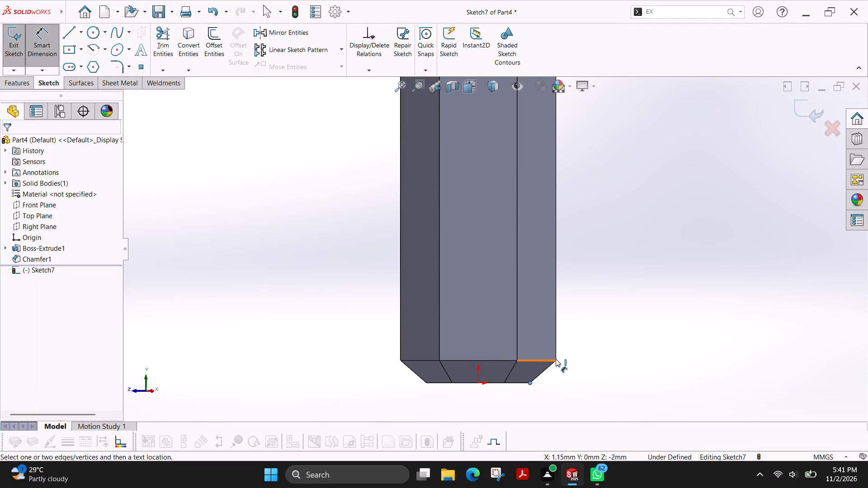
click(555, 359)
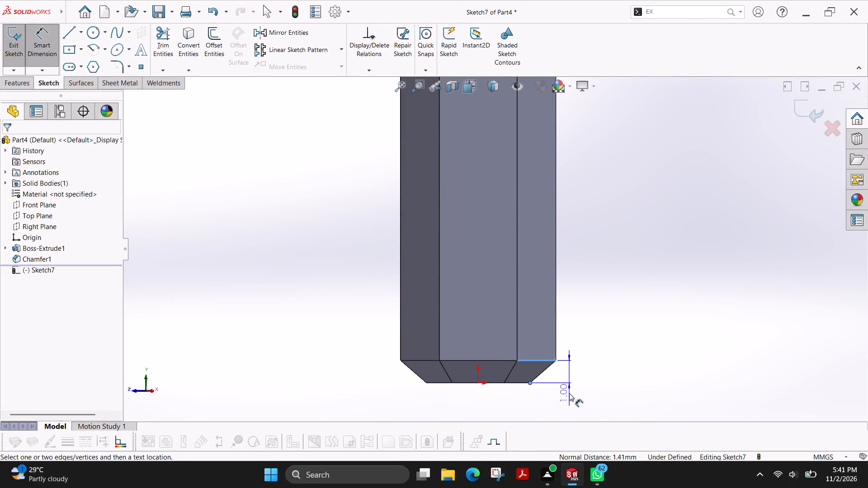
key(Escape)
click(556, 335)
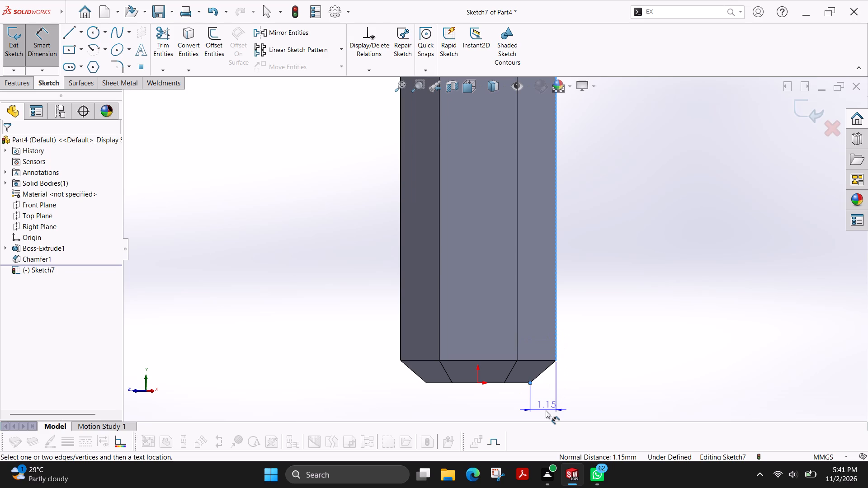
key(Escape)
key(Escape)
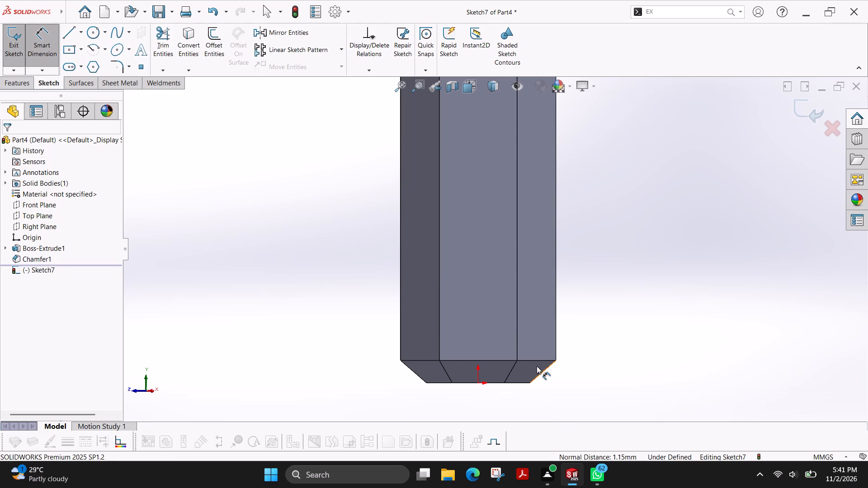
click(532, 366)
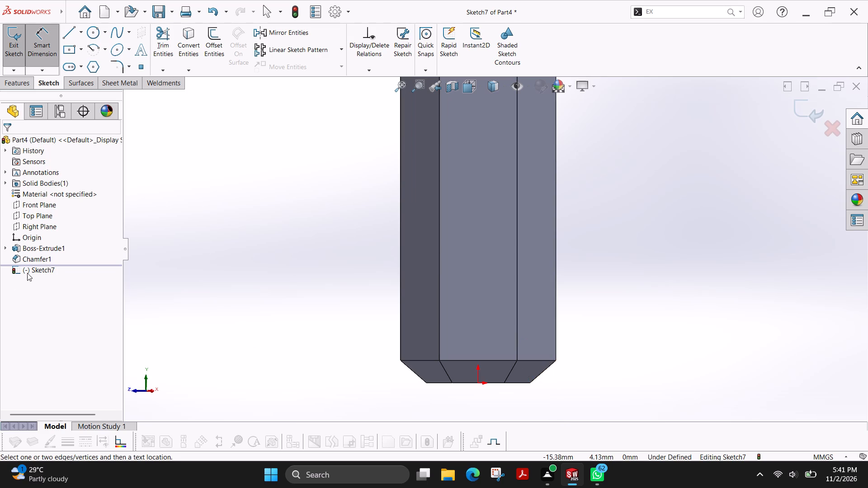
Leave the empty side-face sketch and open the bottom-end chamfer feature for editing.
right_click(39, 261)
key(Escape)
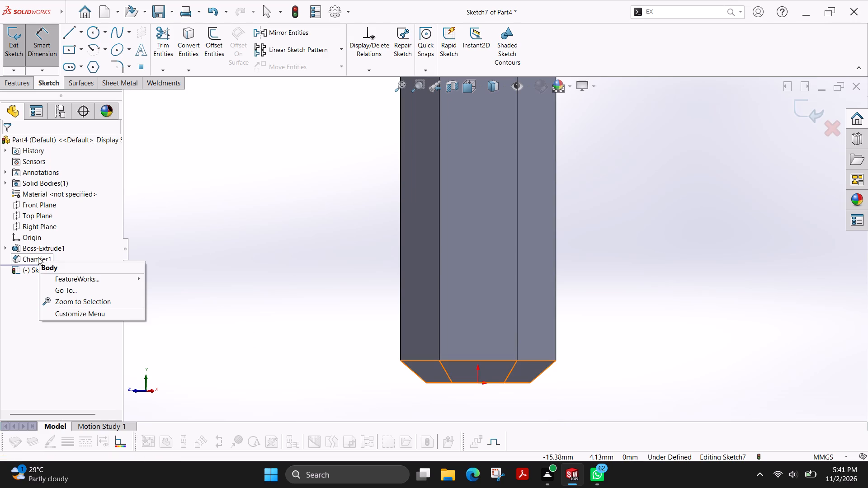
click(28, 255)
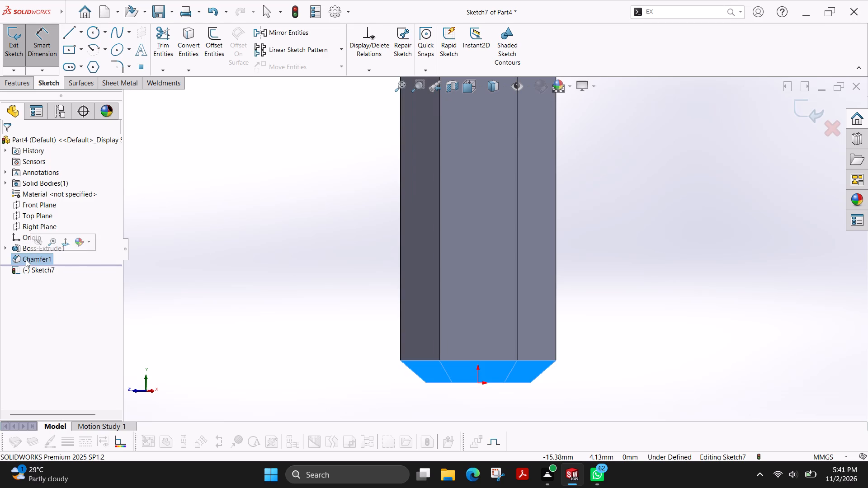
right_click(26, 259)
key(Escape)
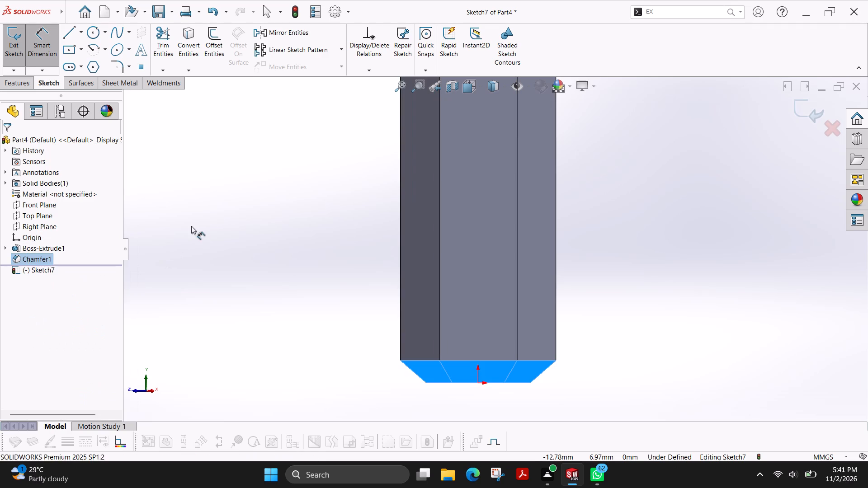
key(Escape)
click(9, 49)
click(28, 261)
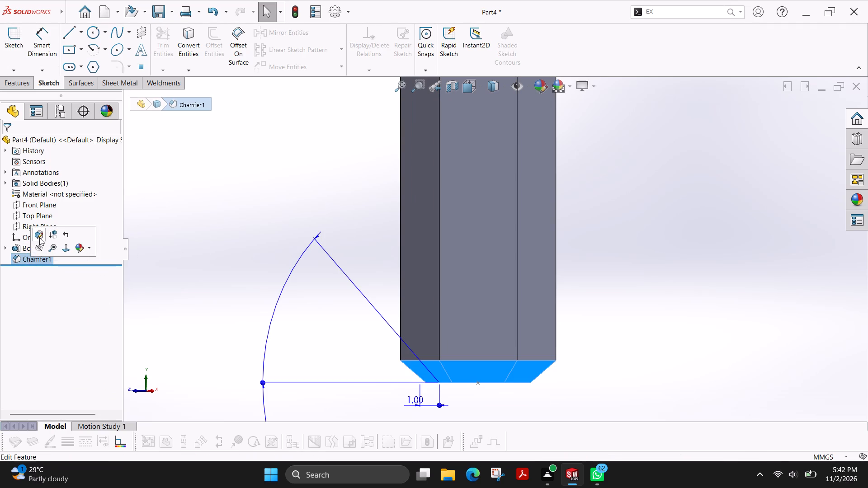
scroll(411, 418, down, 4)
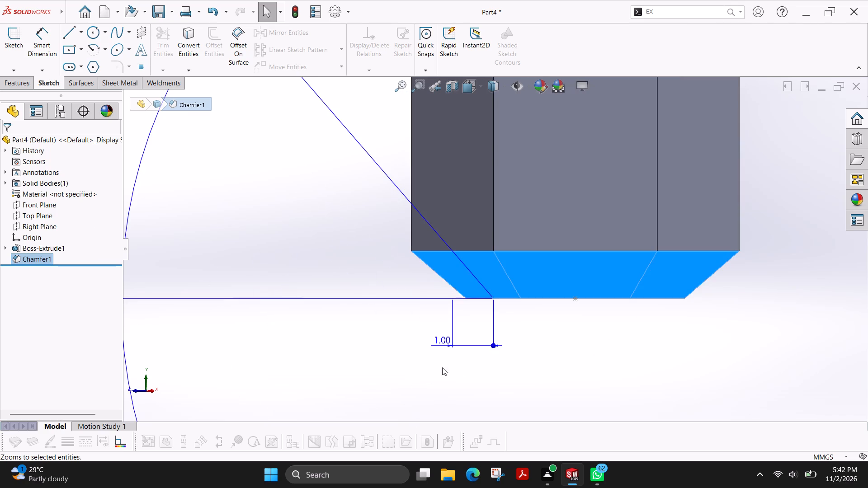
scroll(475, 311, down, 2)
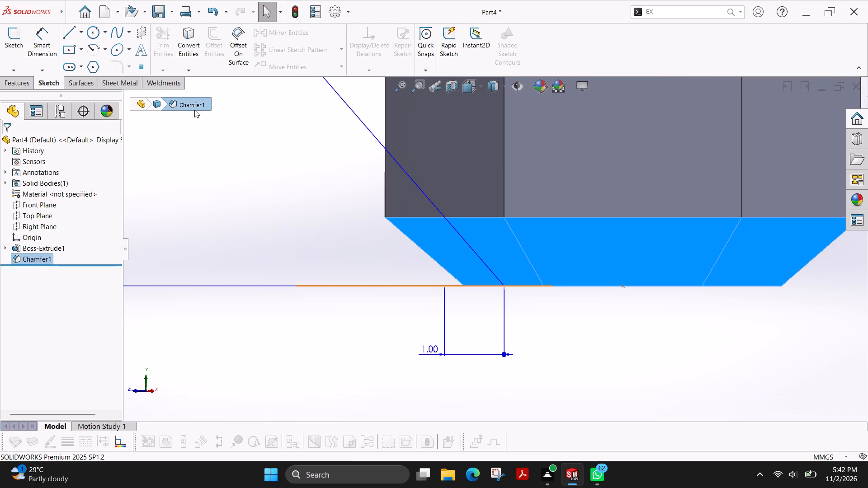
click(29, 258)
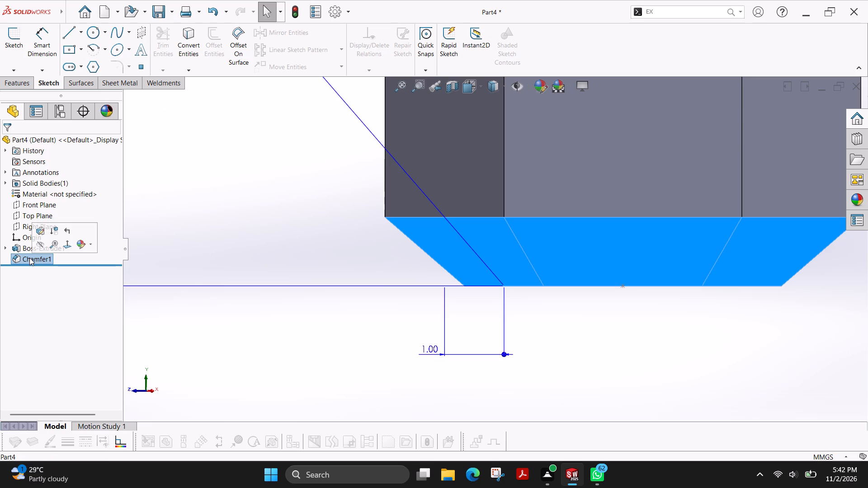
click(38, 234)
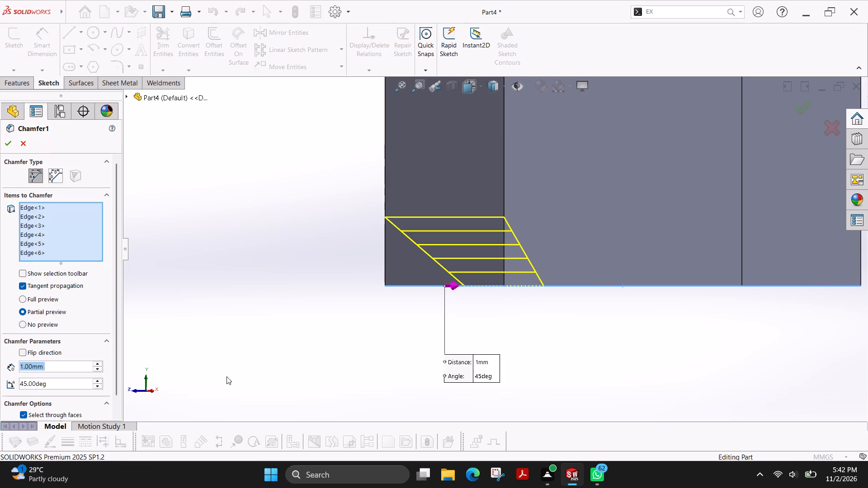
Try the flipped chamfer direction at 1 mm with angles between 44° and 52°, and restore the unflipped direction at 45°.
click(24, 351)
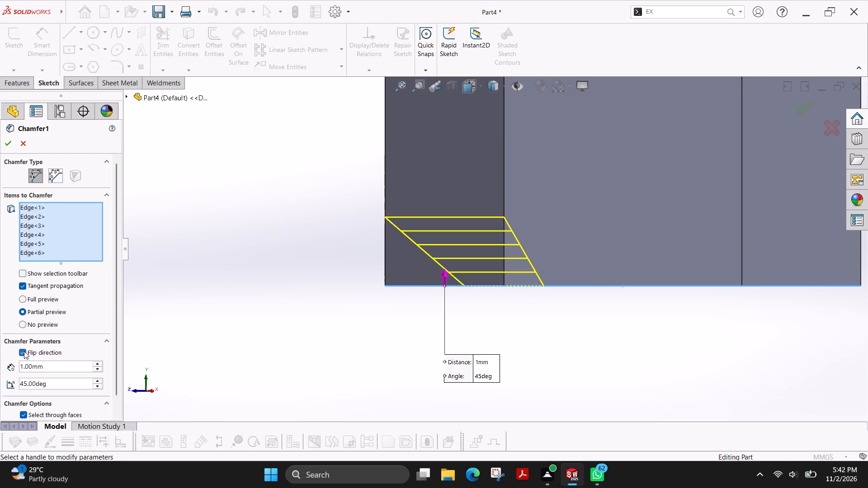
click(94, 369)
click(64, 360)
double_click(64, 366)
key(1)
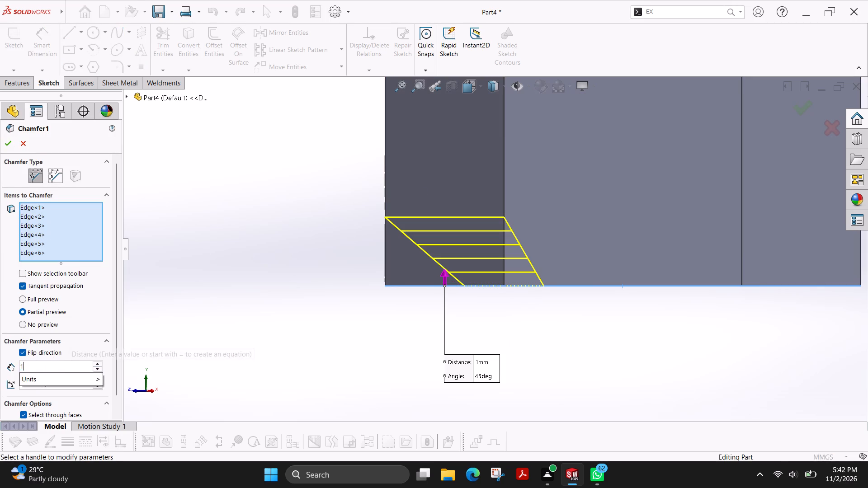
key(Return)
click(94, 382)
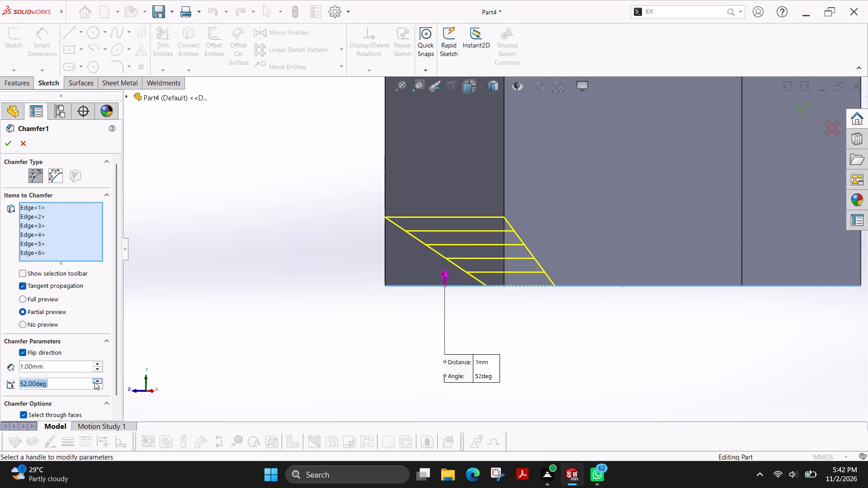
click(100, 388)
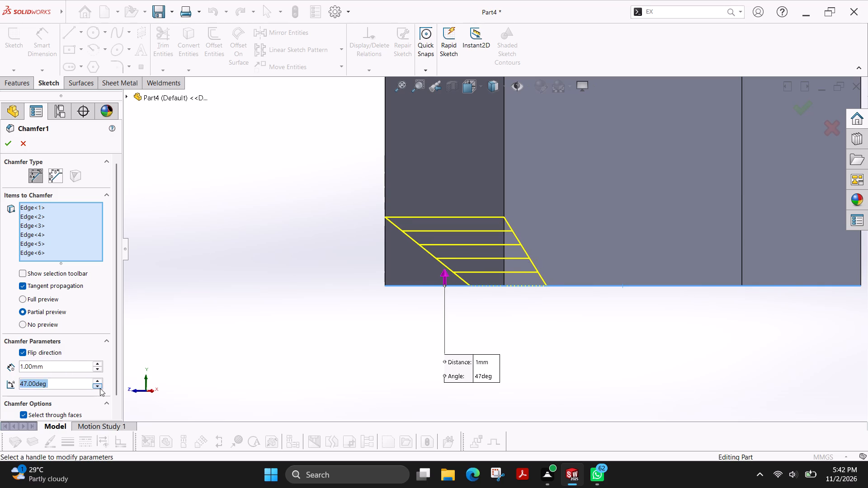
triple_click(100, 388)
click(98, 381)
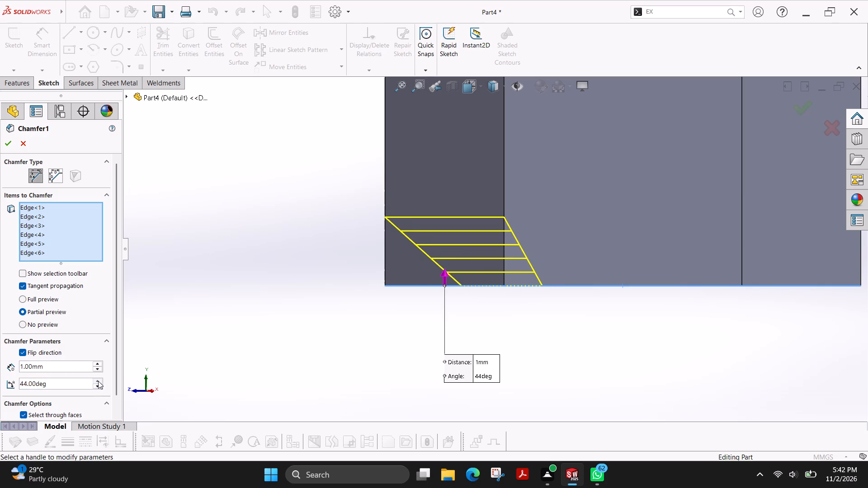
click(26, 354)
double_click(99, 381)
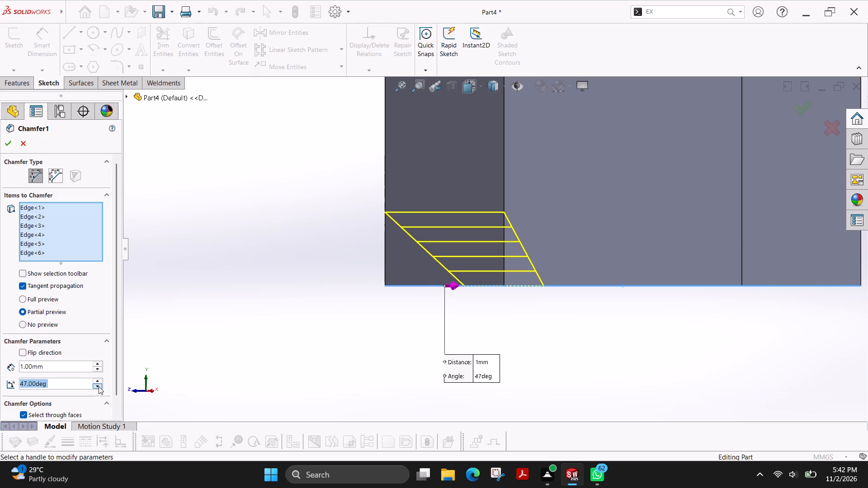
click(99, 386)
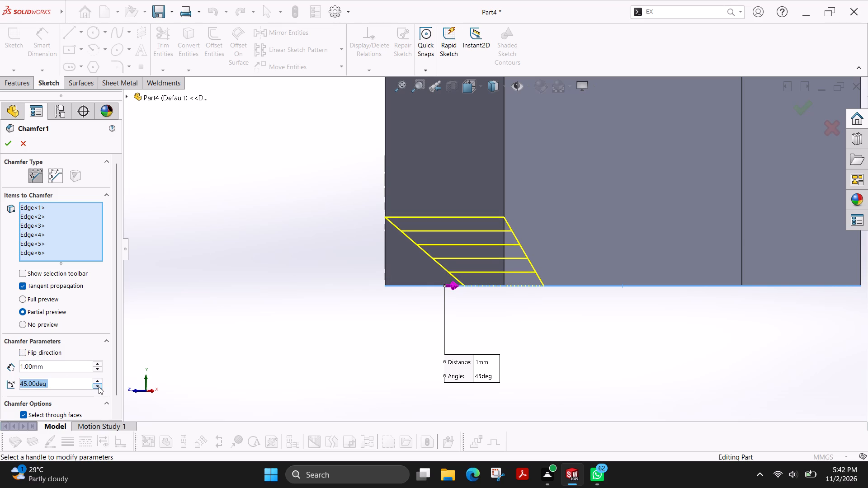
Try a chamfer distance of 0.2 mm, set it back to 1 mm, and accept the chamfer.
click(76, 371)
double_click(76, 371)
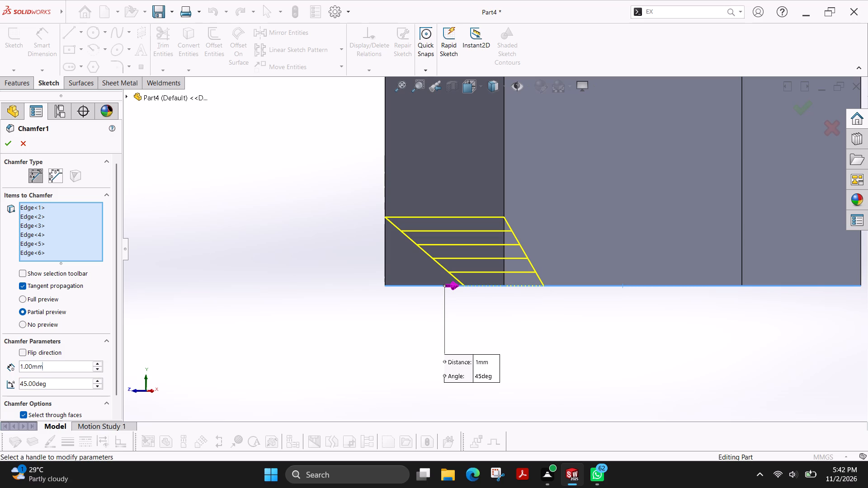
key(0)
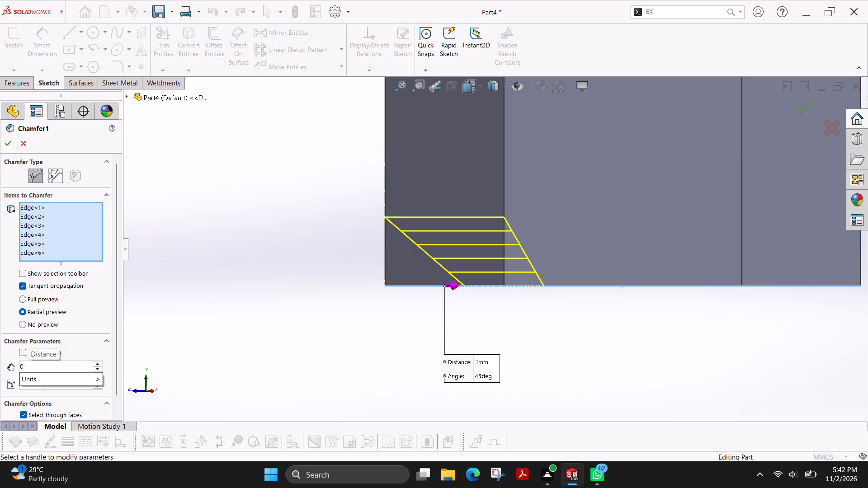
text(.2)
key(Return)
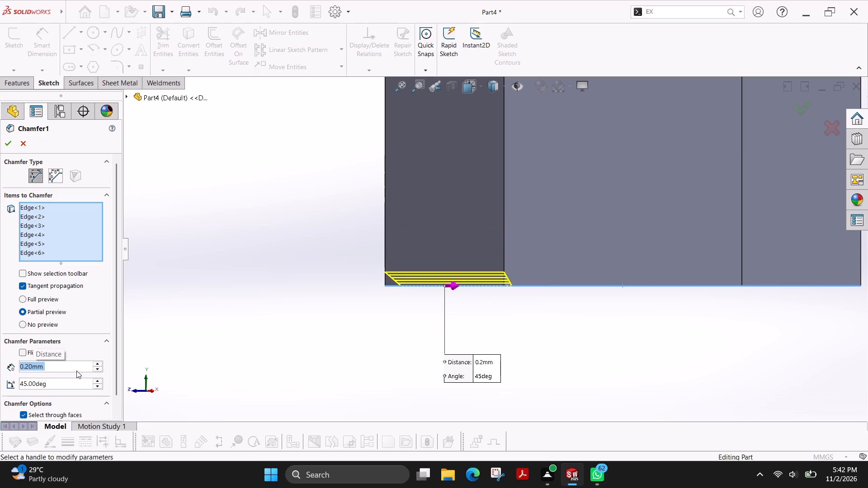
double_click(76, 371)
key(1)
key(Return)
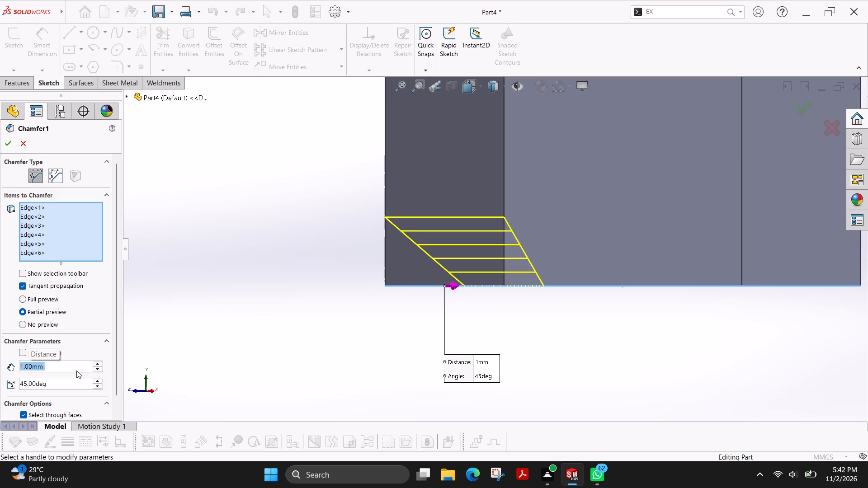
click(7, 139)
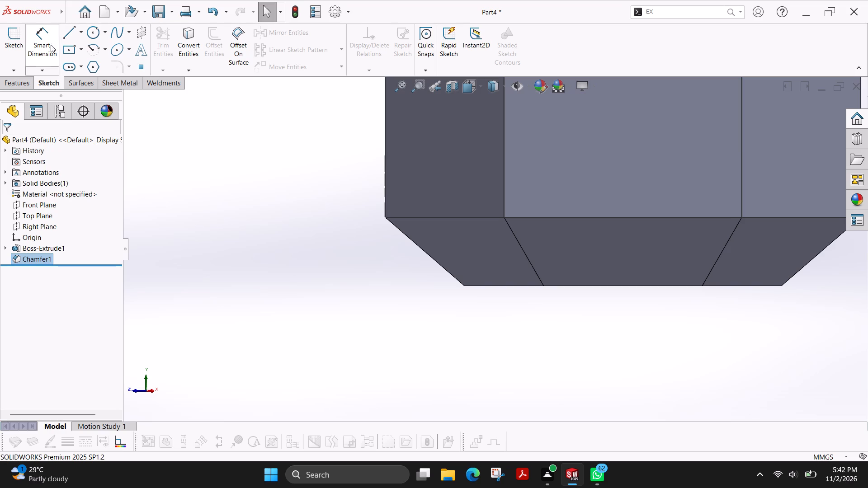
Try to measure the horizontal offset from the body's outer vertical edge to the chamfer's bottom corner outside a sketch.
click(43, 39)
click(384, 166)
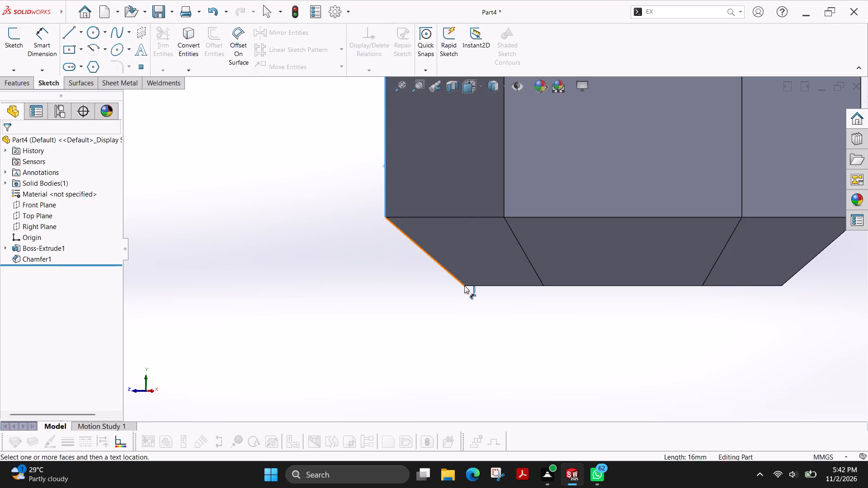
scroll(465, 286, down, 4)
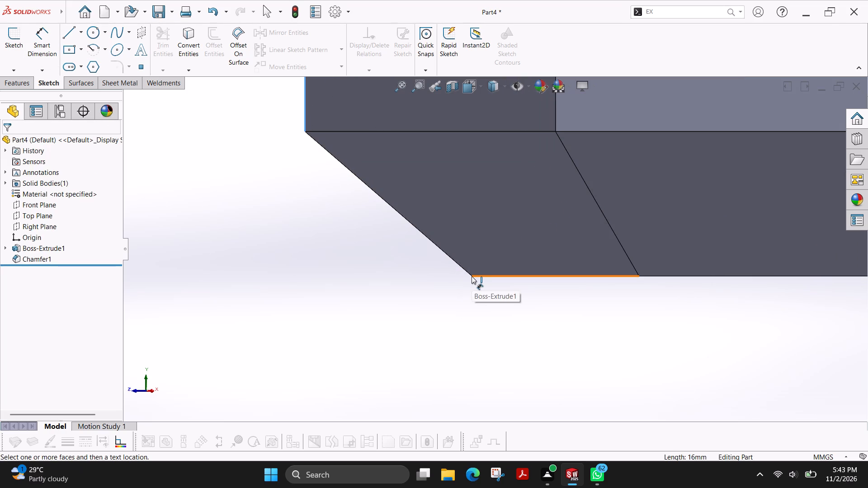
click(471, 276)
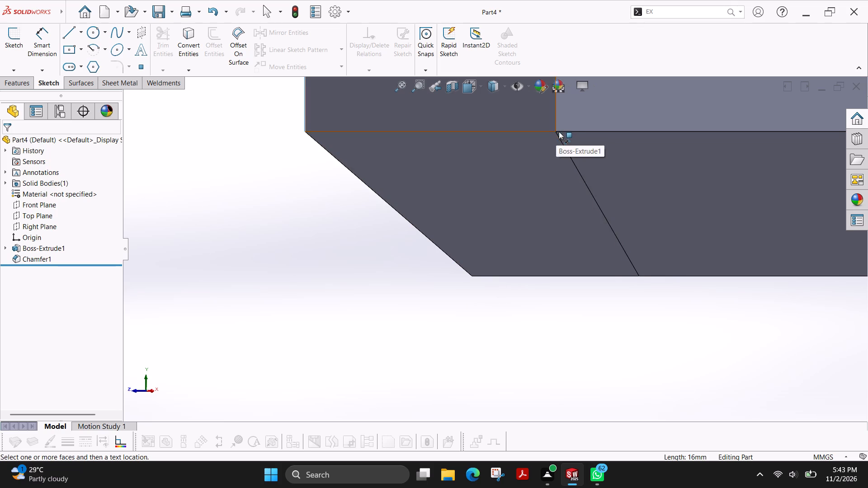
scroll(561, 133, up, 9)
scroll(671, 229, down, 2)
key(Escape)
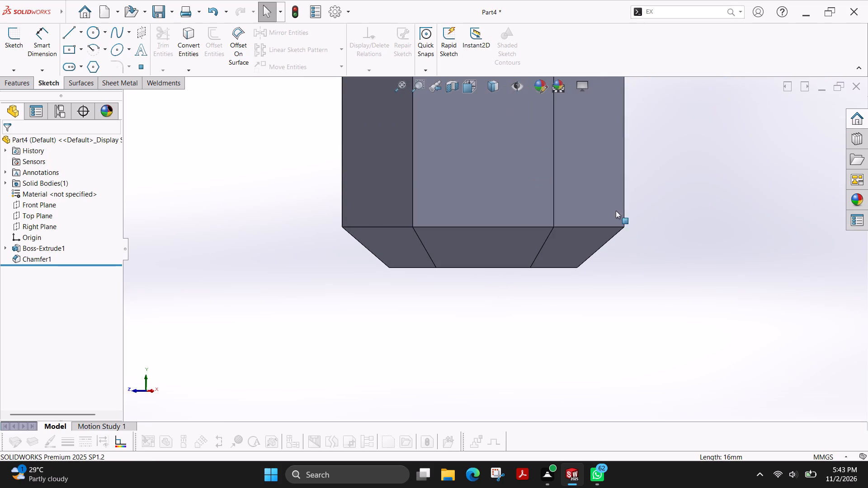
key(Escape)
Open a new sketch on the flat side face of the hexagonal body above the chamfer.
click(6, 52)
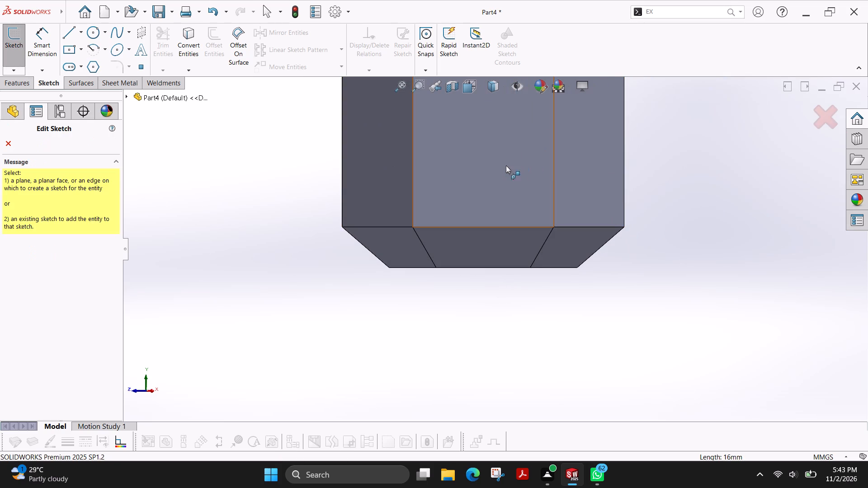
click(486, 176)
scroll(510, 344, down, 4)
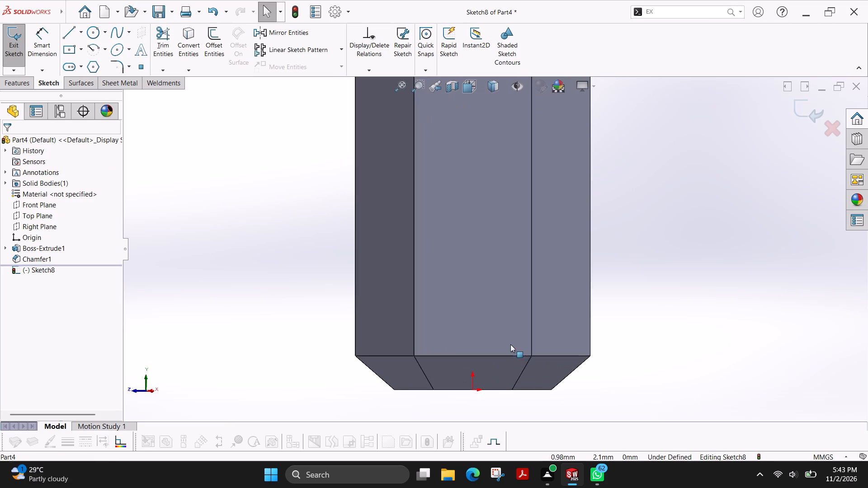
scroll(537, 362, down, 2)
click(241, 103)
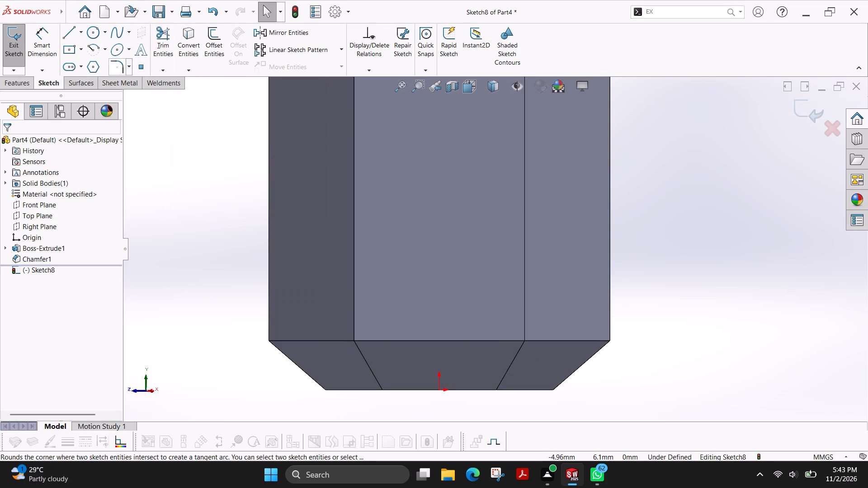
Dimension the horizontal offset from the chamfer's lower outer corner to the body's outer vertical edge.
click(50, 48)
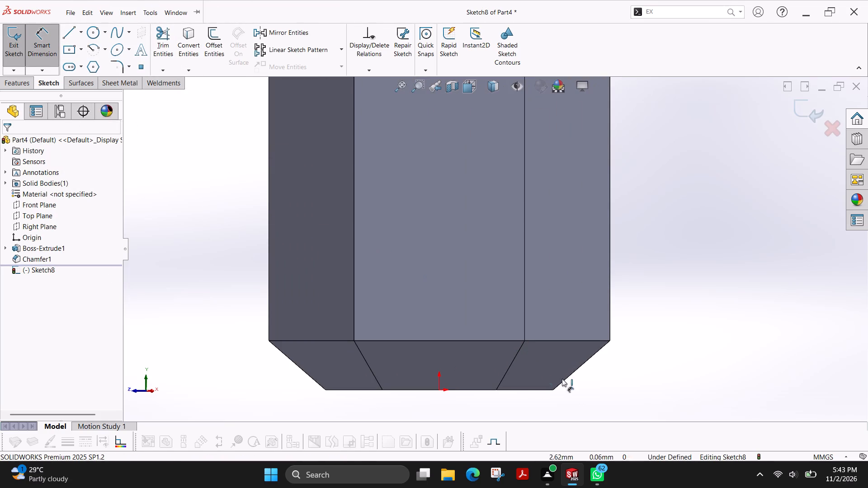
click(553, 391)
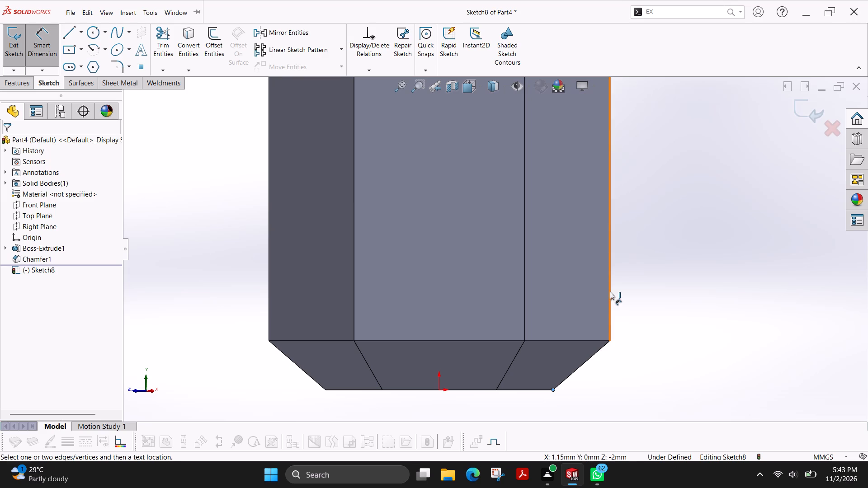
click(610, 291)
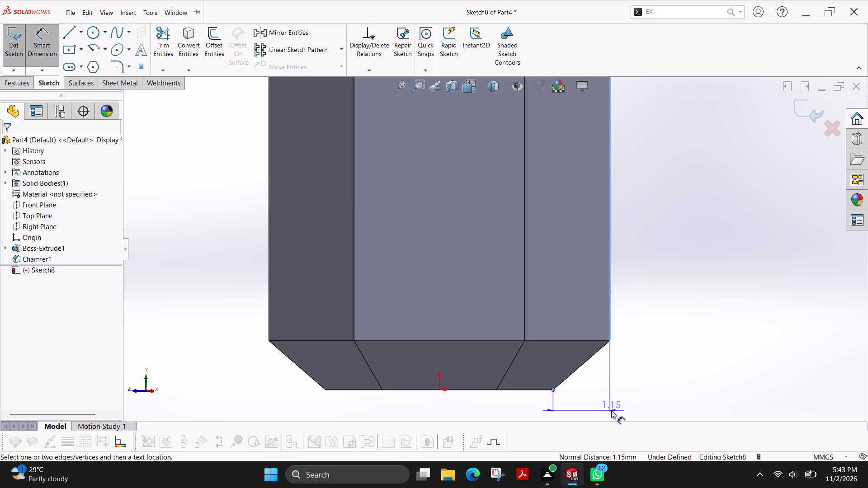
click(632, 410)
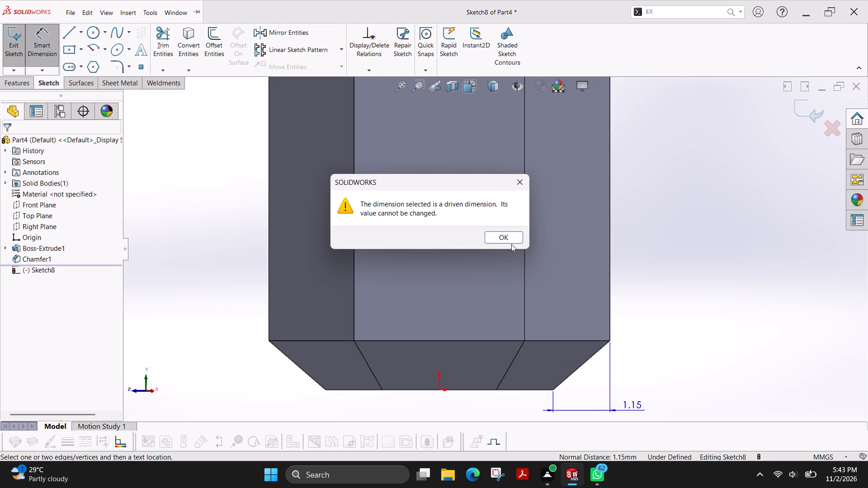
click(511, 240)
key(Escape)
Undo back past the offset dimension and the side-face sketch until the bottom-end chamfer is removed.
key(ctrl+z)
key(ctrl+z)
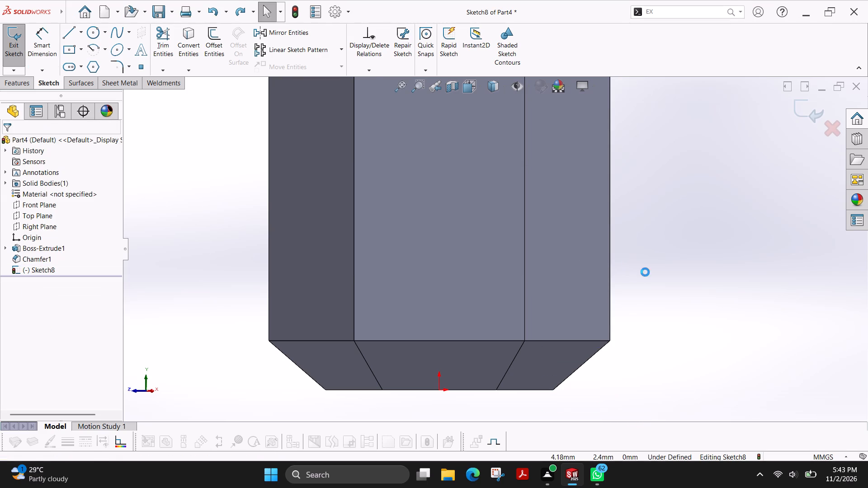
key(ctrl+z)
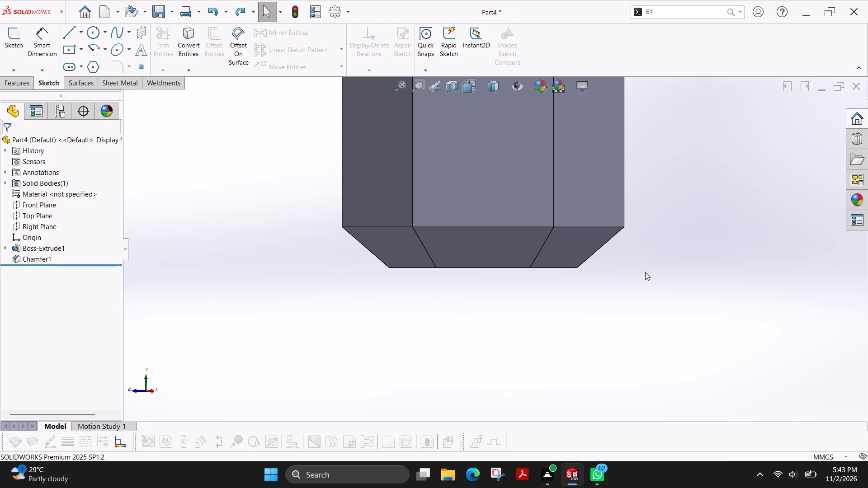
key(ctrl+z)
key(ctrl+z)
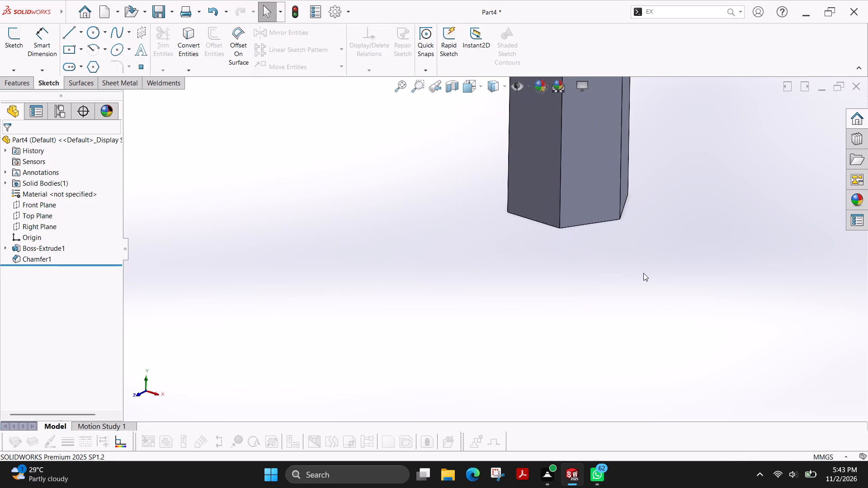
Open a new sketch on the flat side face of the unchamfered hexagonal body.
scroll(598, 181, up, 1)
click(564, 189)
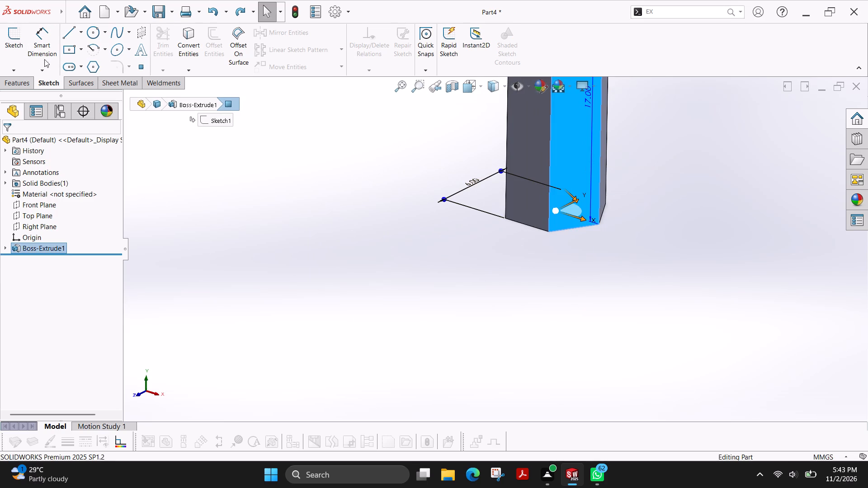
click(11, 40)
scroll(515, 313, down, 4)
key(Escape)
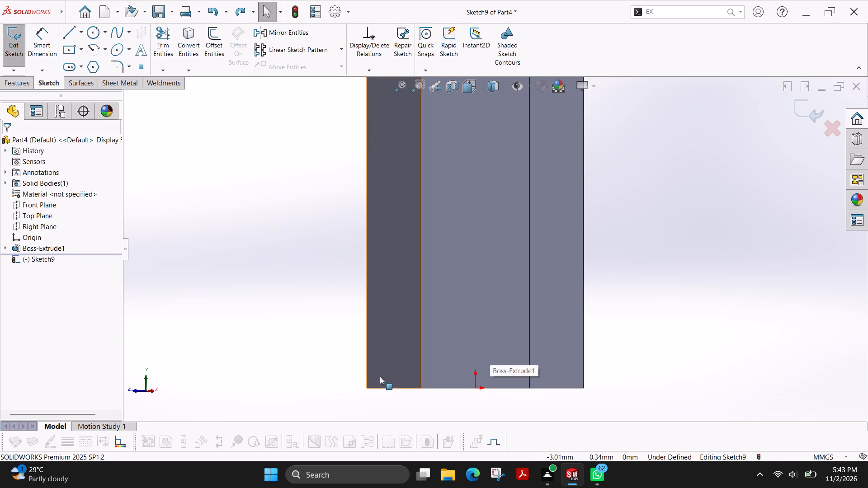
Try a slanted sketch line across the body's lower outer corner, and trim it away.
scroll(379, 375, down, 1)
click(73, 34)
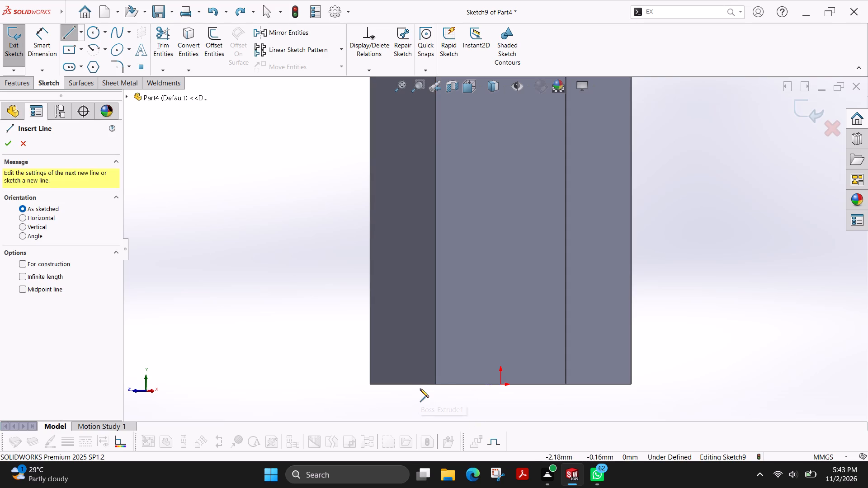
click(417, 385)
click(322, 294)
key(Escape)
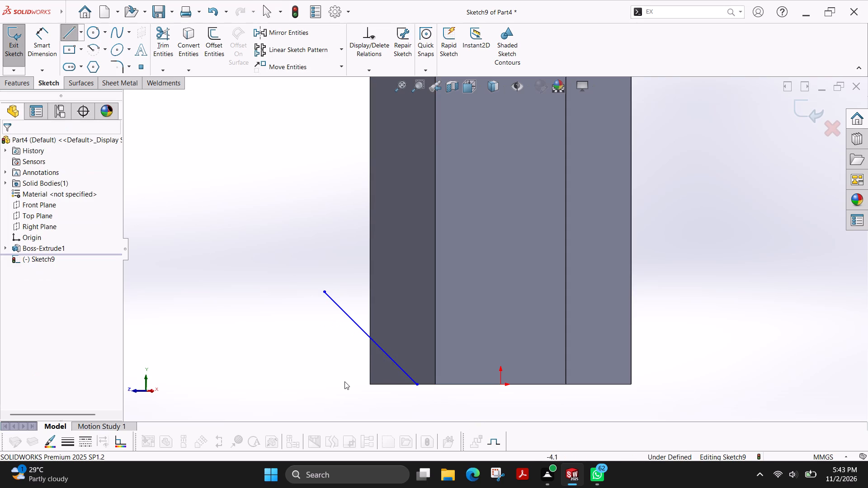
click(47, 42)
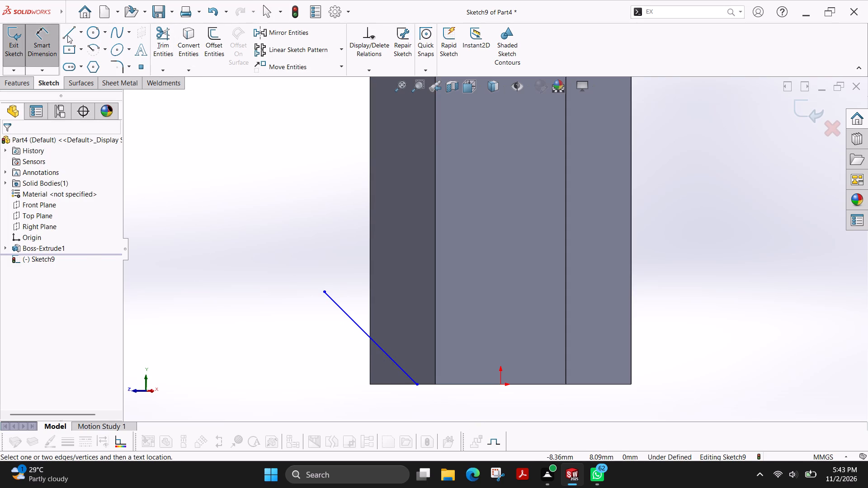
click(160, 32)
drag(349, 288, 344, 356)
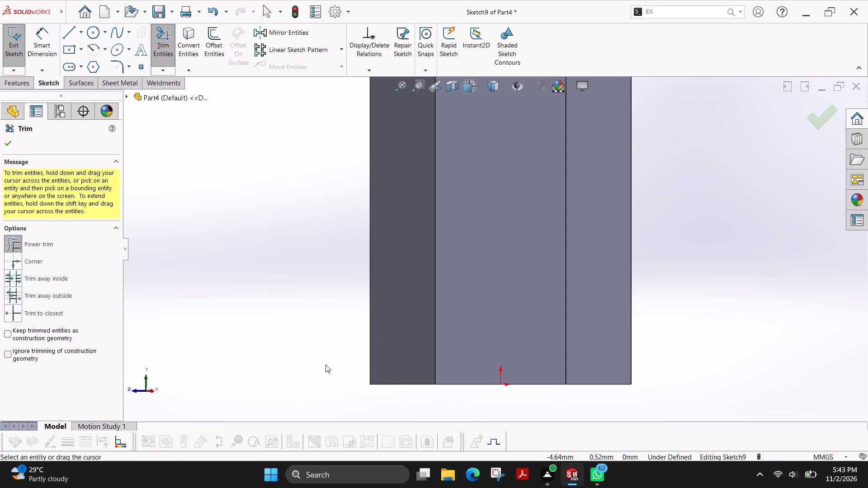
Sketch a vertical line along the body's outer edge past its bottom, and a slanted line about 3.19 mm long from the bottom edge across it.
click(70, 33)
drag(369, 187, 369, 188)
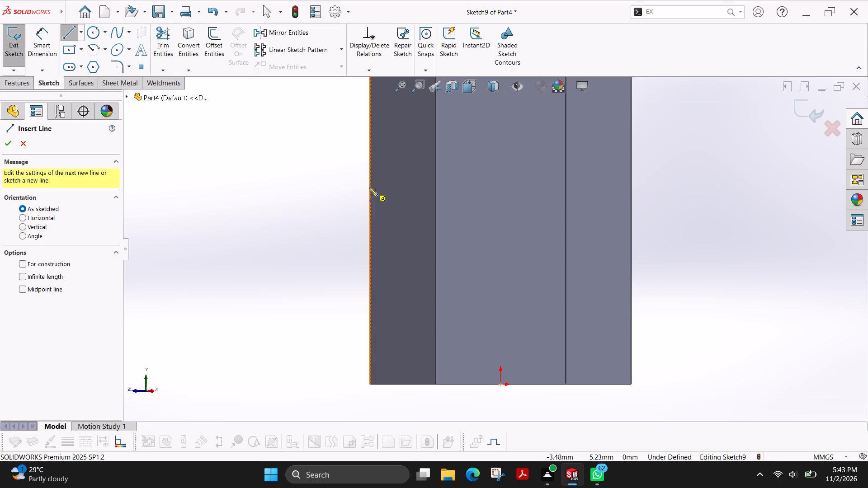
drag(369, 188, 369, 193)
click(368, 411)
key(Escape)
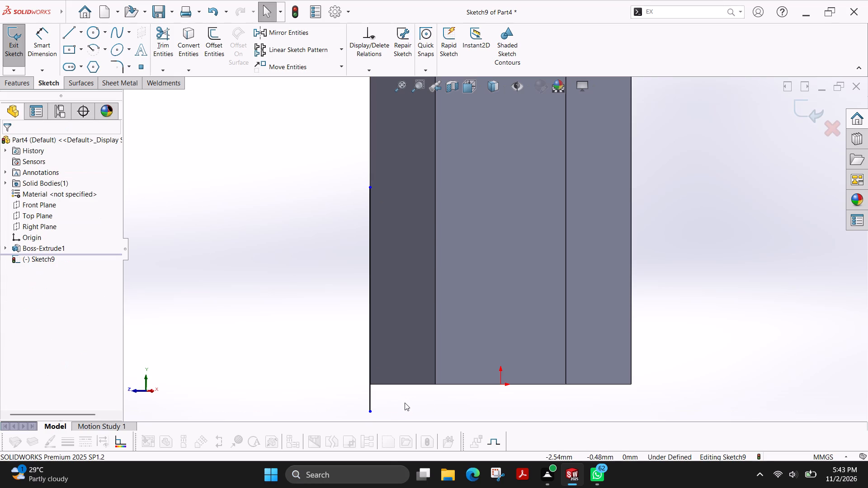
key(l)
click(415, 384)
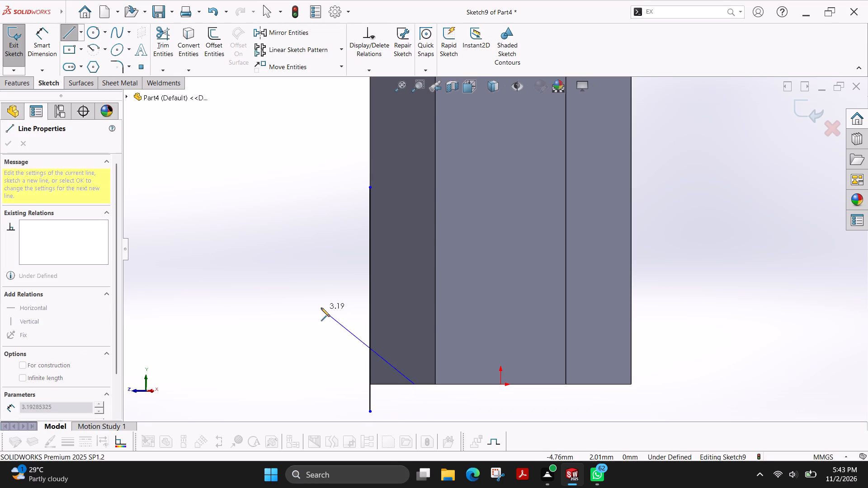
click(321, 308)
key(Escape)
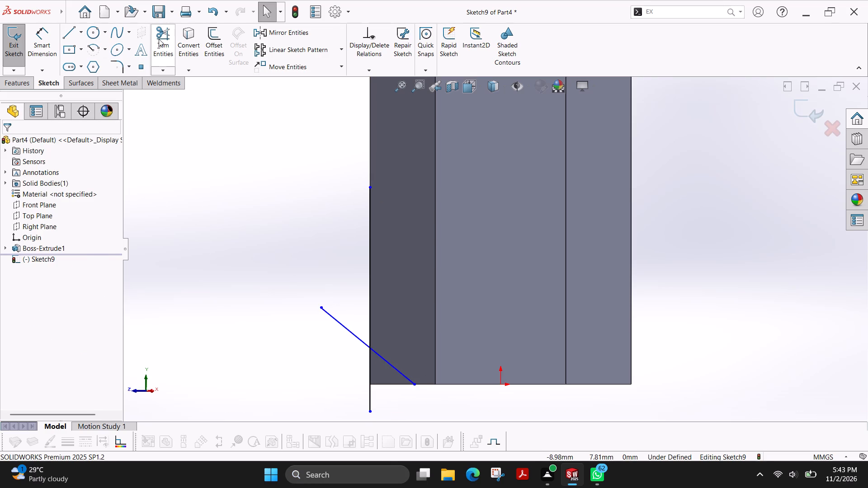
Trim the vertical line above the intersection and the slanted line's end outside the body.
click(159, 39)
drag(397, 287, 321, 346)
scroll(389, 393, down, 2)
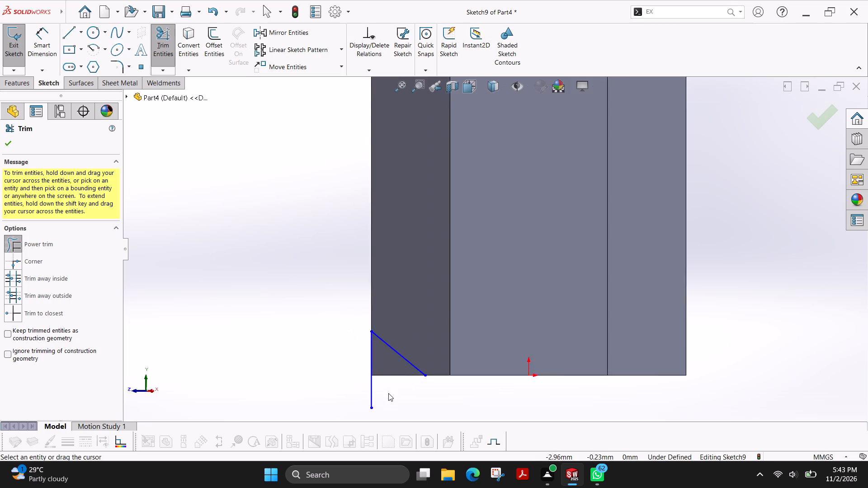
Dimension the horizontal distance from the body's bottom outer corner to the slanted line's lower end as 1 mm.
click(45, 49)
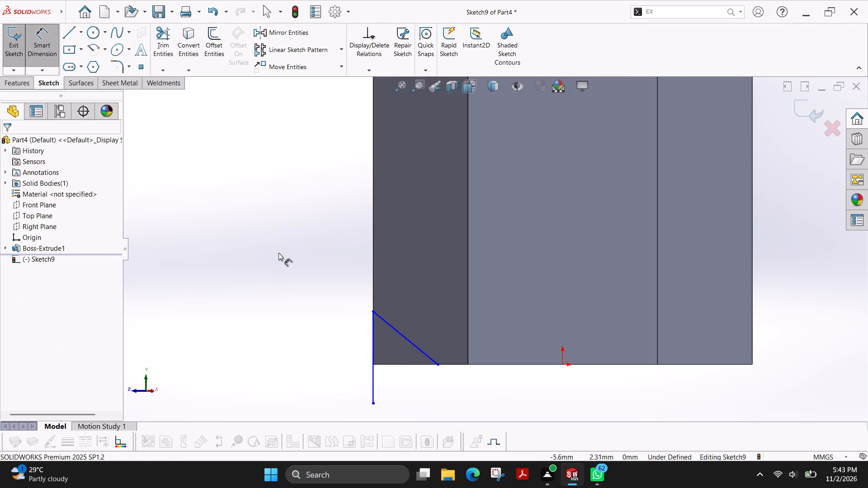
click(373, 363)
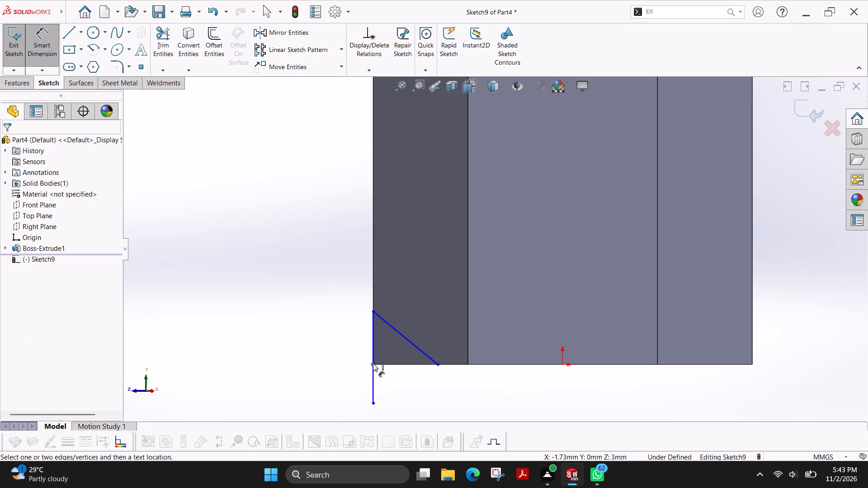
click(438, 365)
click(416, 394)
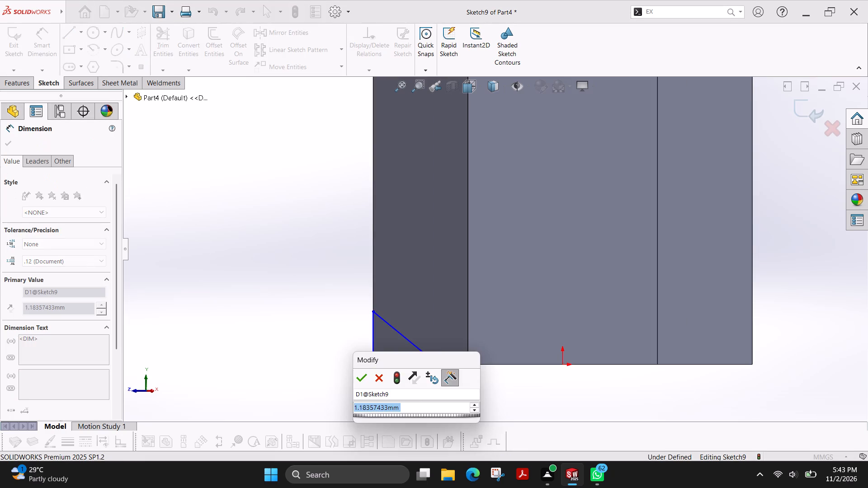
key(1)
key(Return)
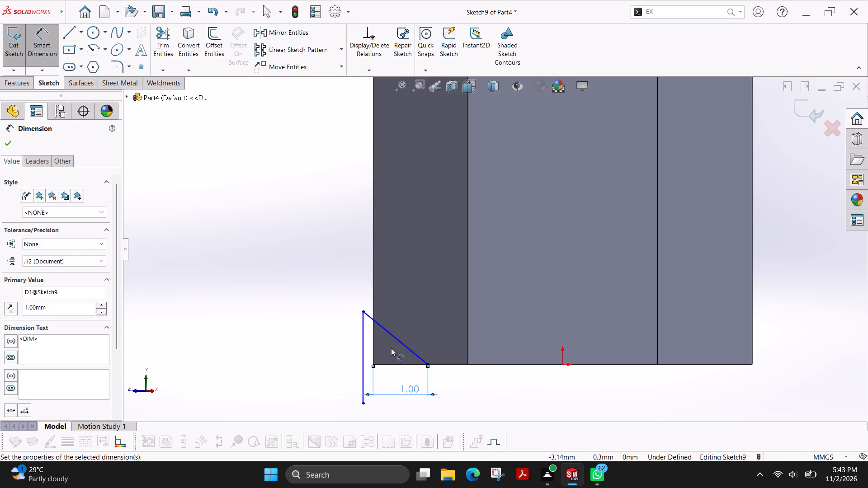
Dimension the angle between the slanted line and the body's bottom edge as 45°.
click(384, 332)
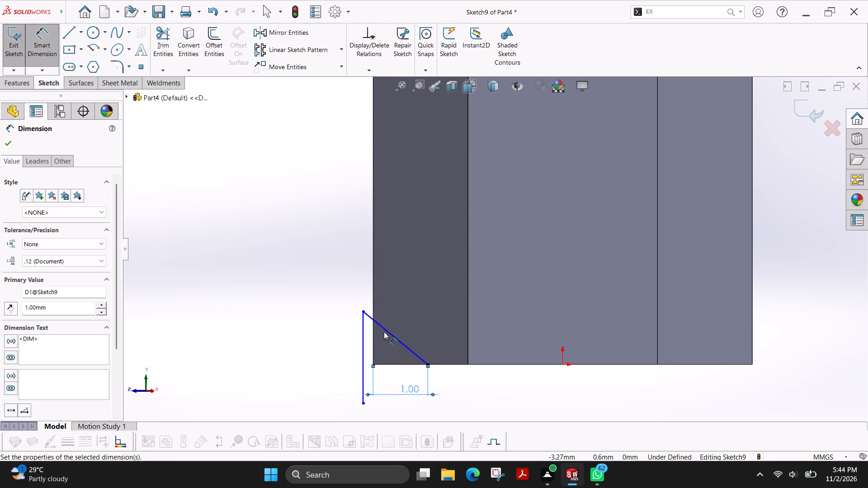
click(392, 337)
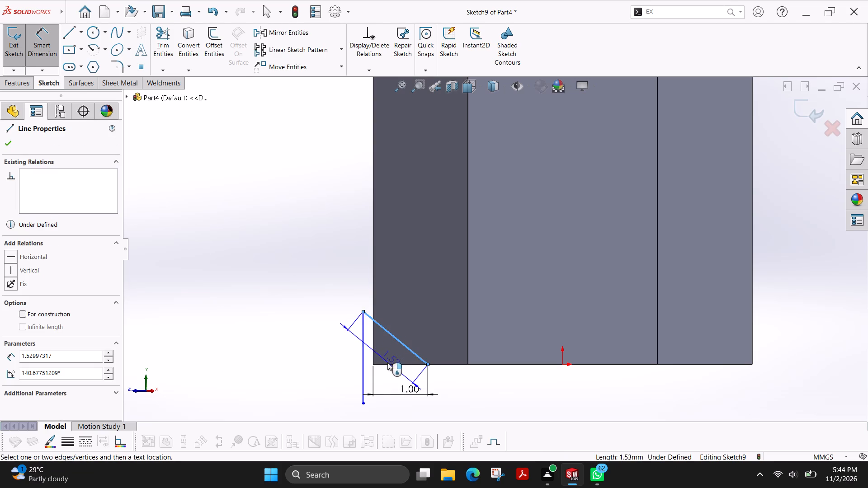
click(385, 364)
click(312, 343)
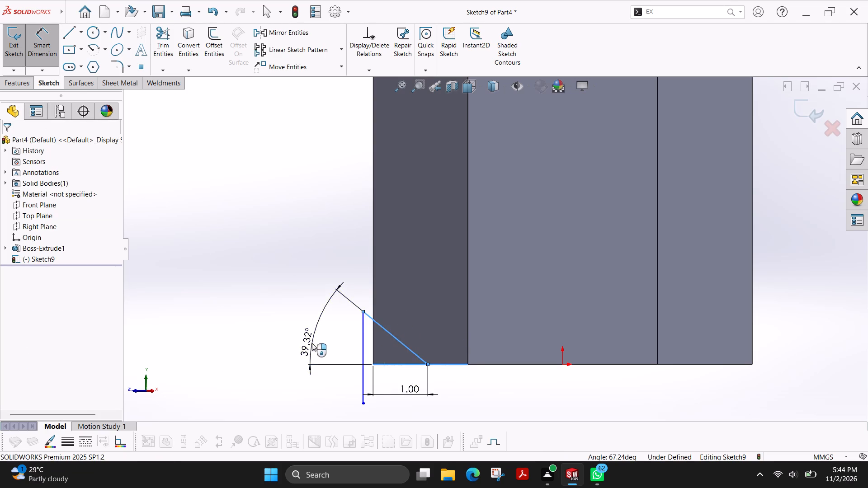
text(45)
key(Return)
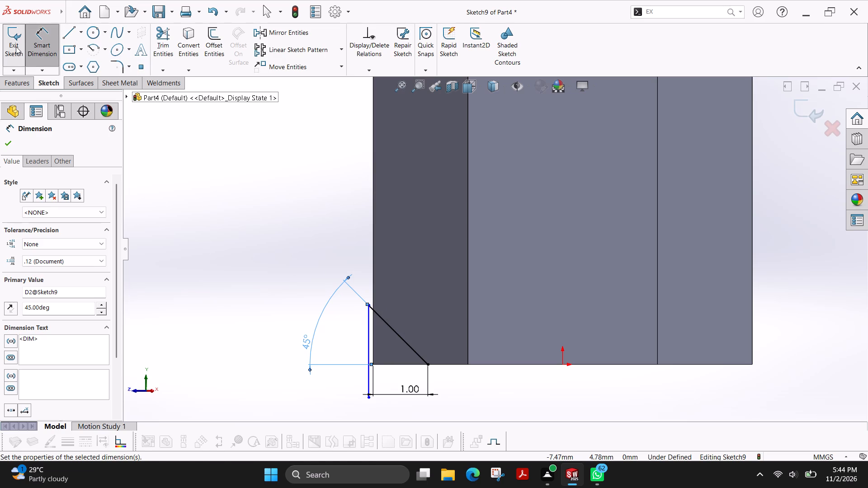
Close the triangular profile with a line about 1.24 mm long from the slanted line's lower end to the vertical line's lower end.
click(72, 38)
click(428, 366)
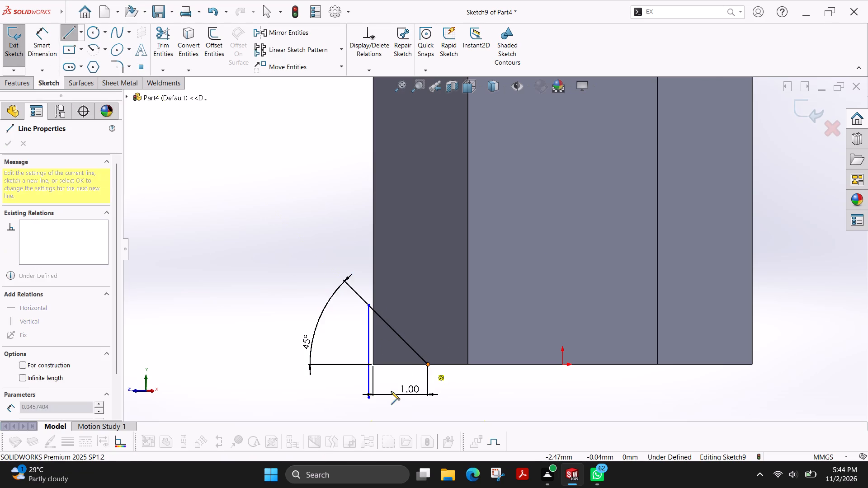
click(368, 399)
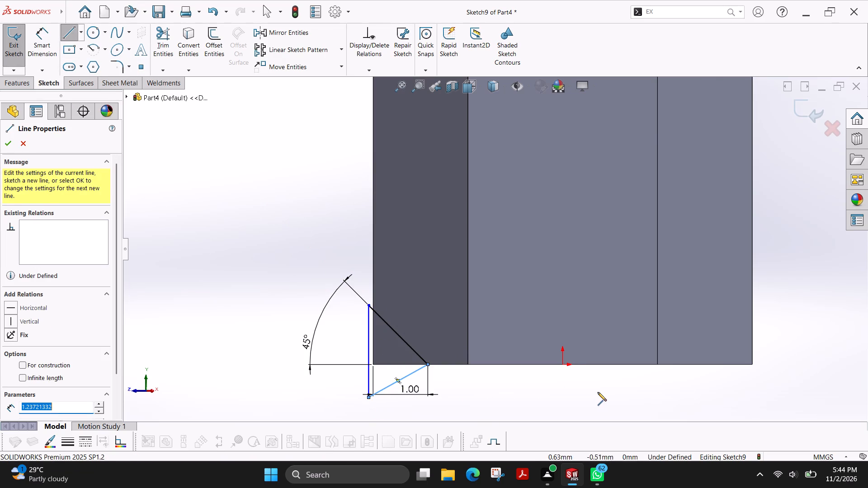
key(Escape)
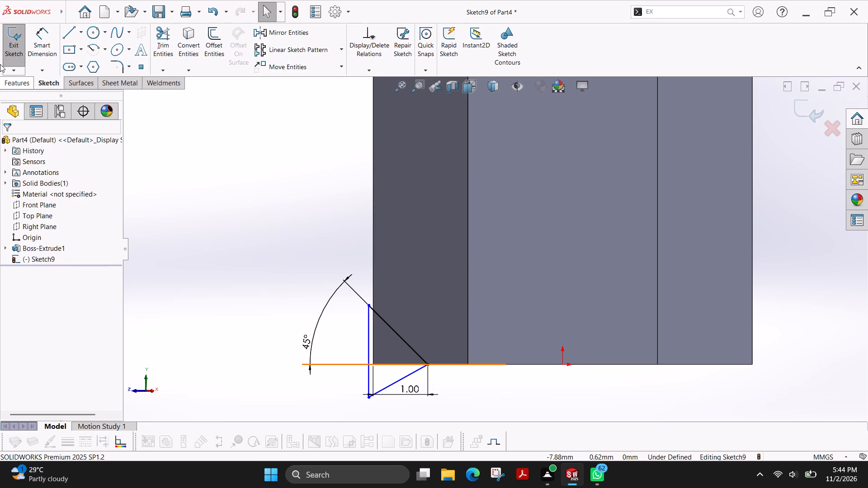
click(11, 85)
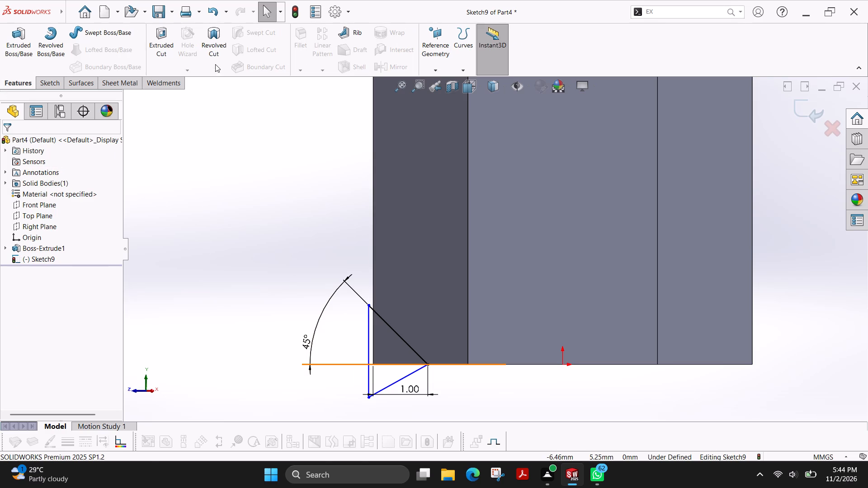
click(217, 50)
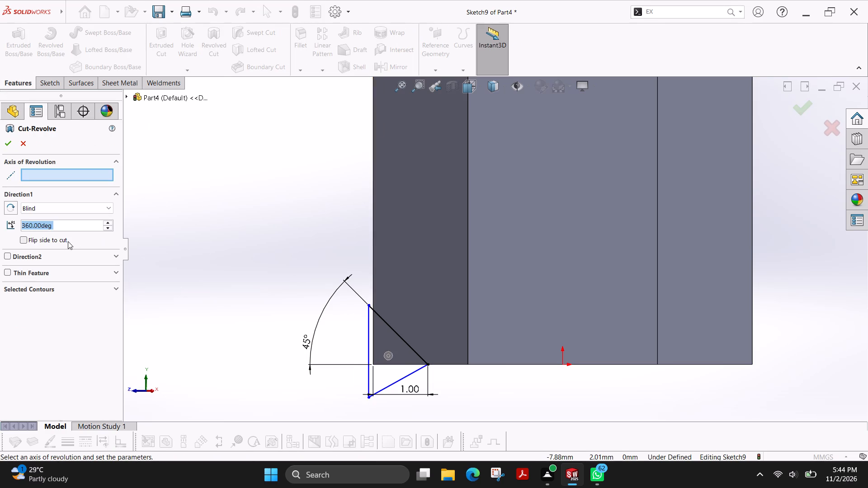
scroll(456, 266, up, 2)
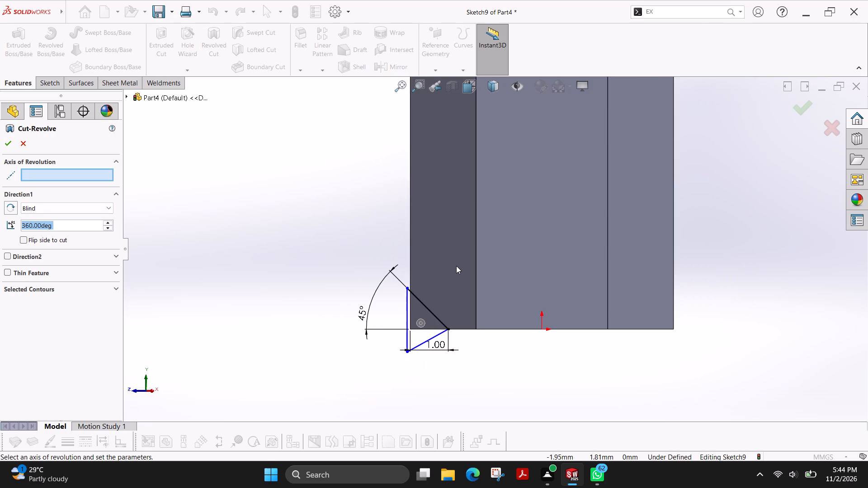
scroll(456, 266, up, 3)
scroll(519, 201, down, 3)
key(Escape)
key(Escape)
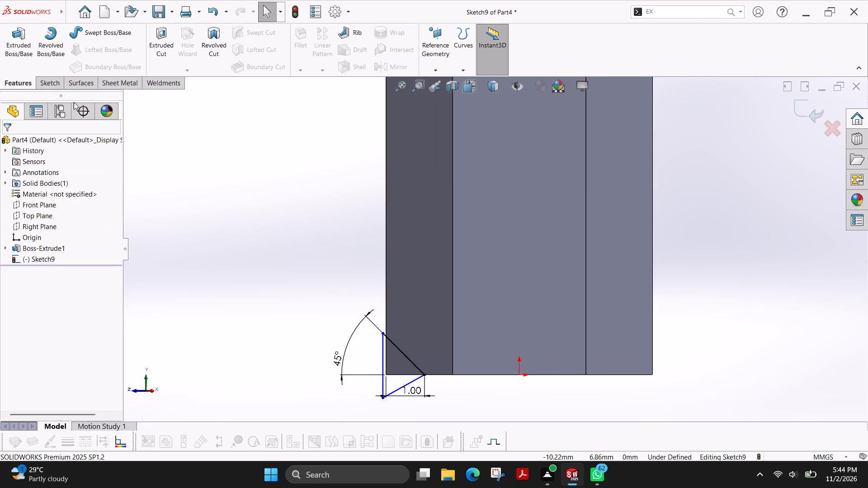
Sketch a vertical line about 6.62 mm long upward from the origin on the side face.
click(53, 85)
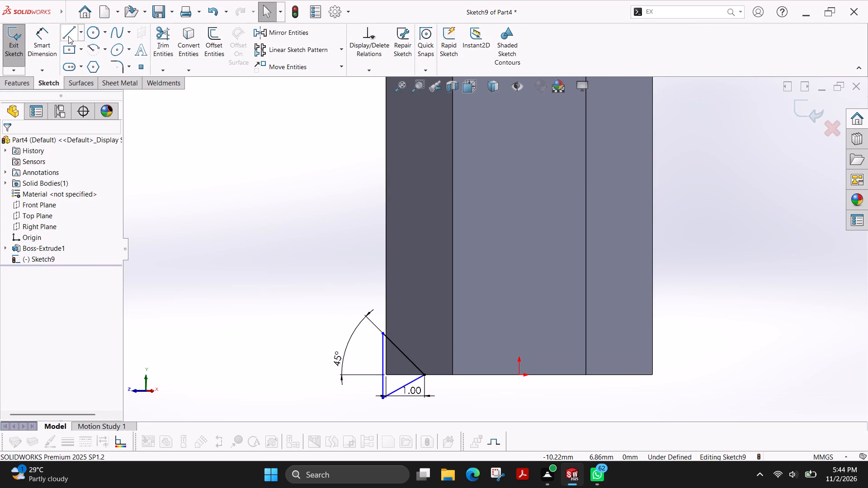
click(68, 36)
click(519, 375)
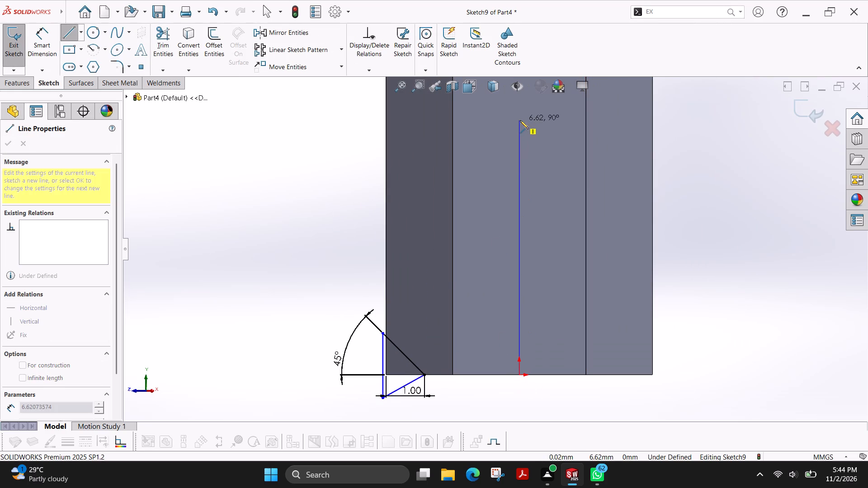
click(520, 120)
key(Escape)
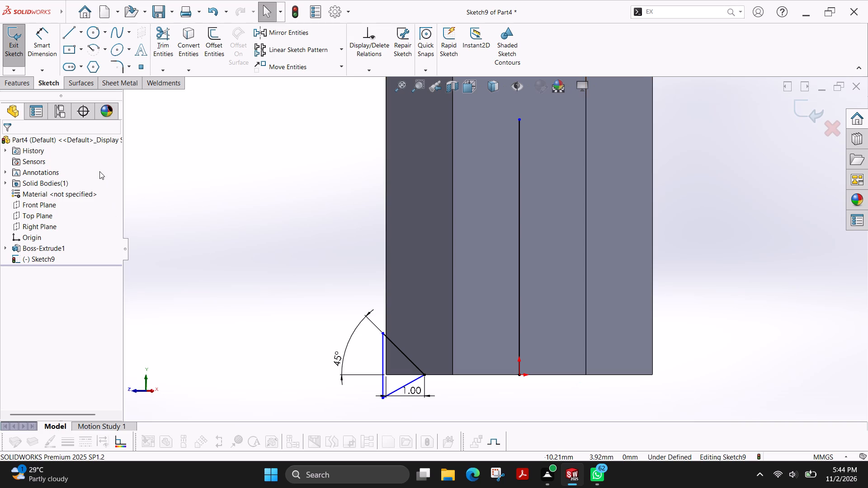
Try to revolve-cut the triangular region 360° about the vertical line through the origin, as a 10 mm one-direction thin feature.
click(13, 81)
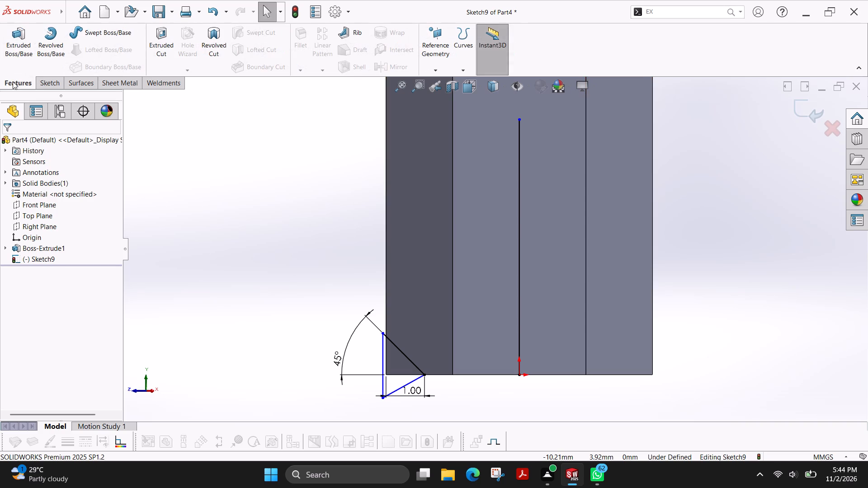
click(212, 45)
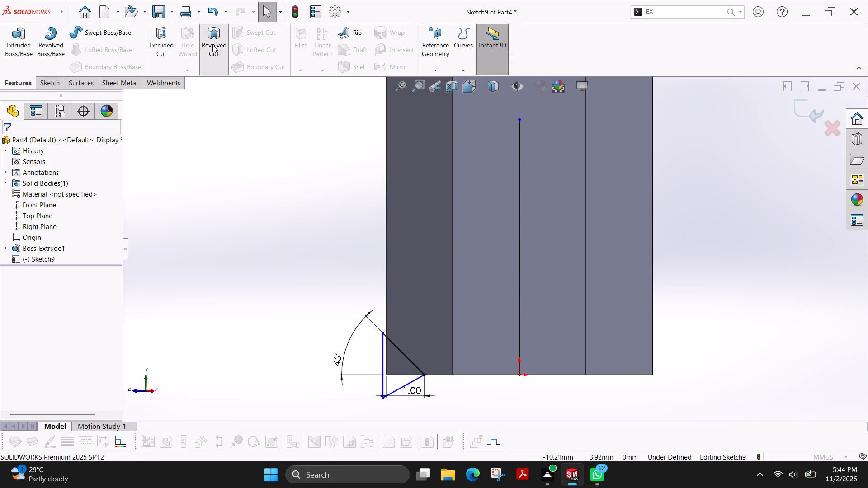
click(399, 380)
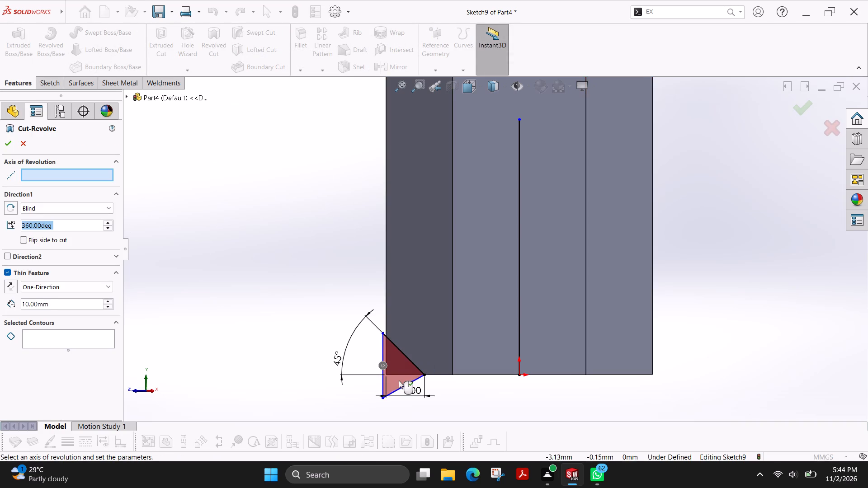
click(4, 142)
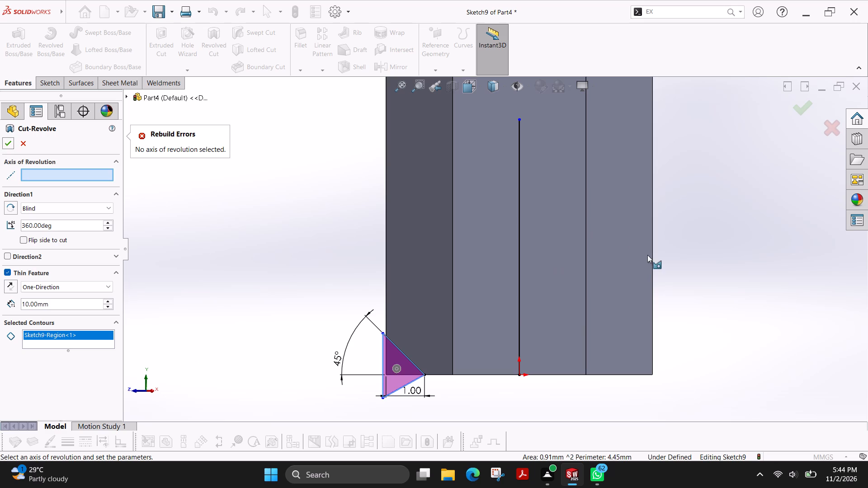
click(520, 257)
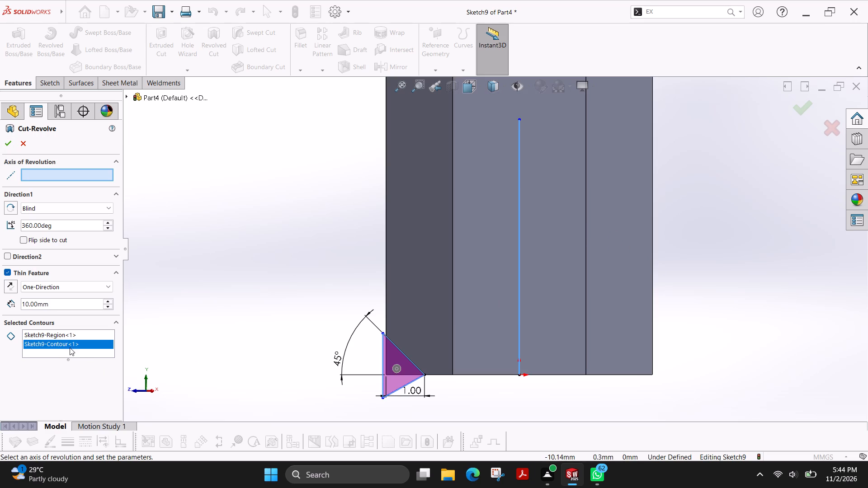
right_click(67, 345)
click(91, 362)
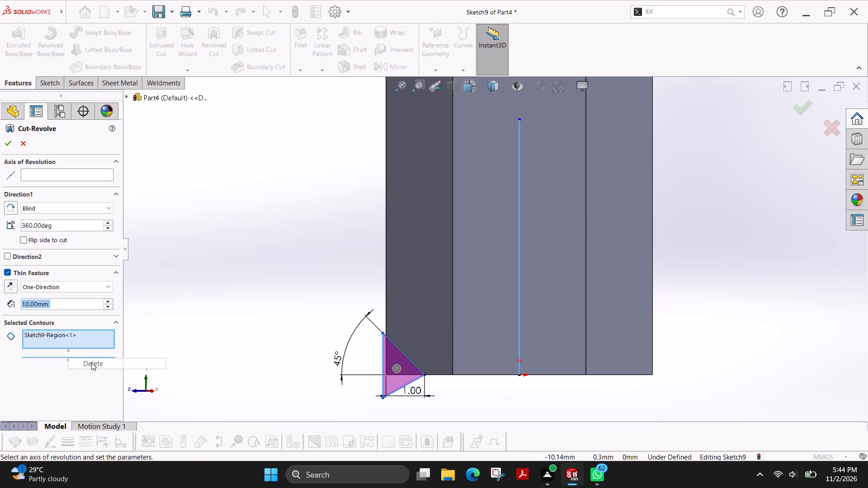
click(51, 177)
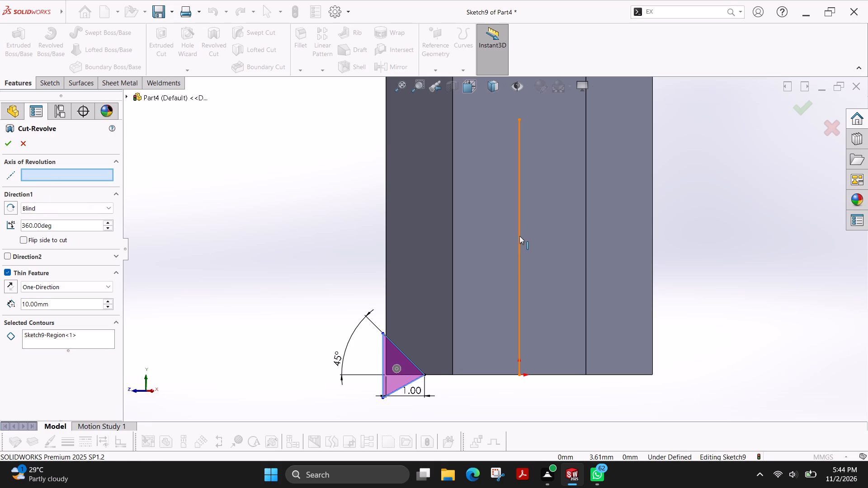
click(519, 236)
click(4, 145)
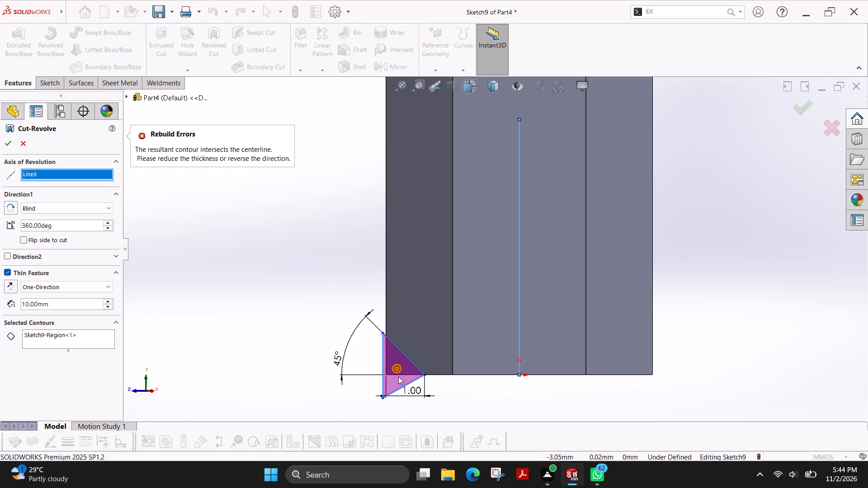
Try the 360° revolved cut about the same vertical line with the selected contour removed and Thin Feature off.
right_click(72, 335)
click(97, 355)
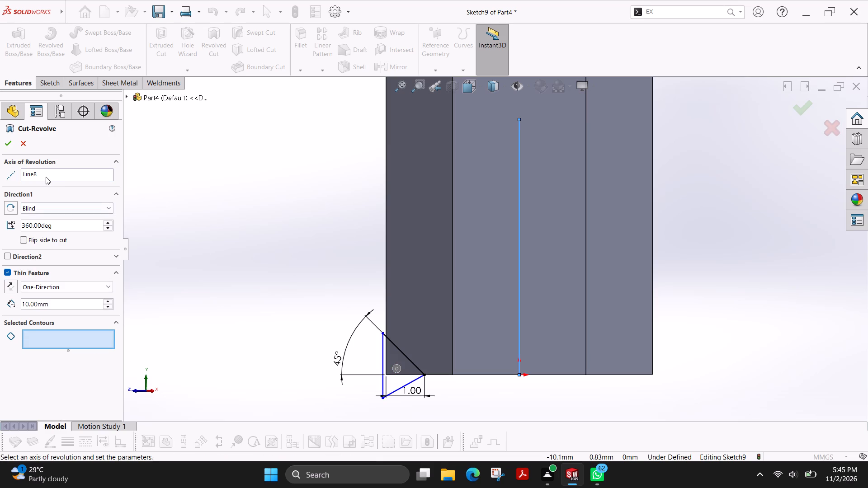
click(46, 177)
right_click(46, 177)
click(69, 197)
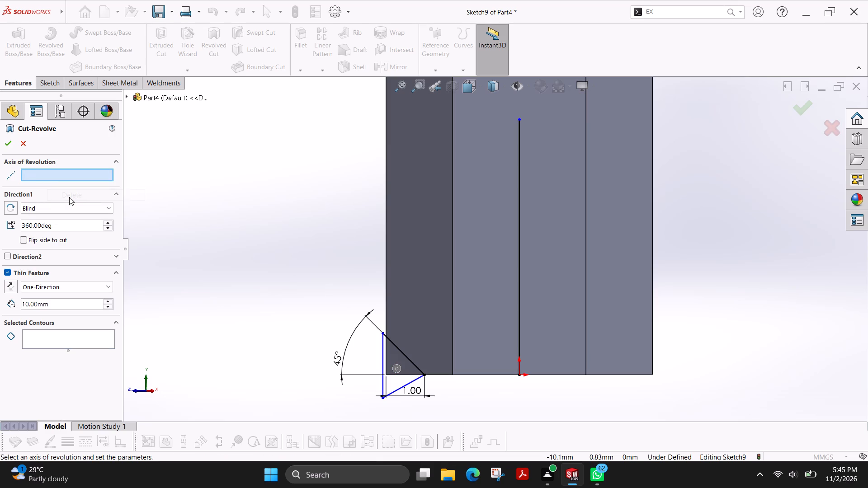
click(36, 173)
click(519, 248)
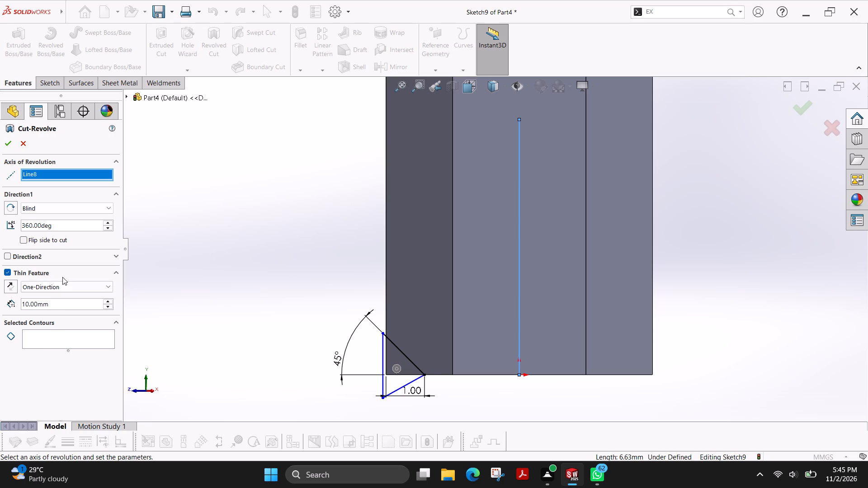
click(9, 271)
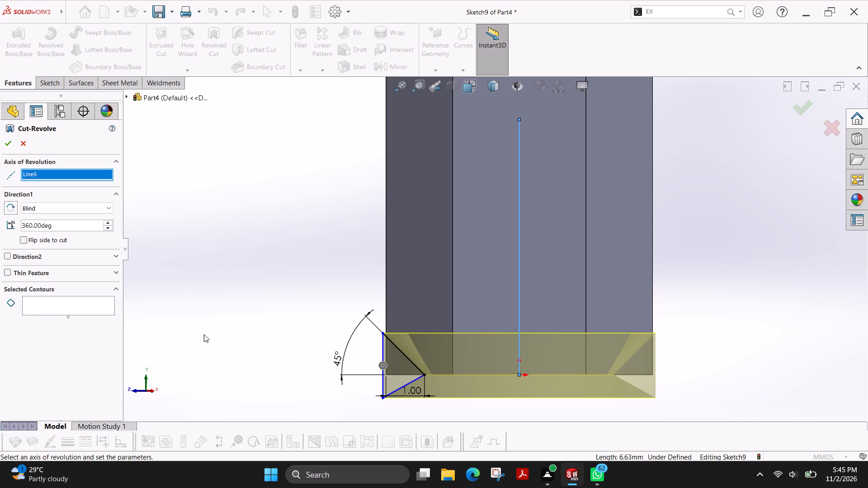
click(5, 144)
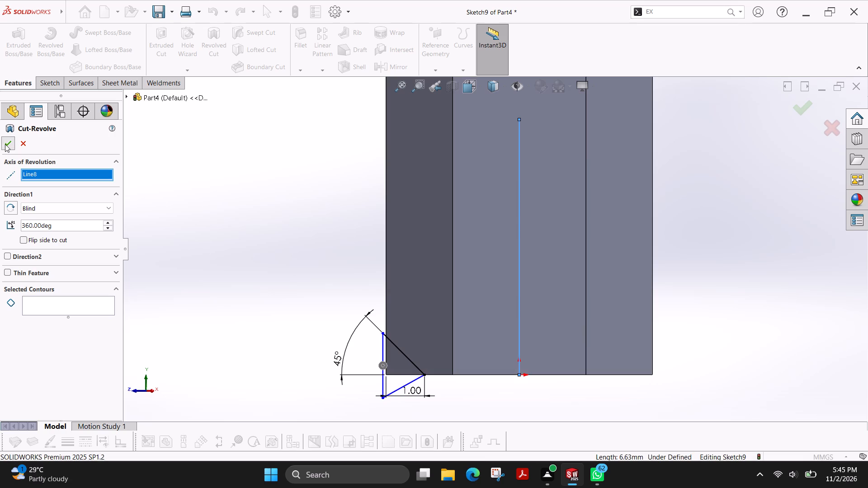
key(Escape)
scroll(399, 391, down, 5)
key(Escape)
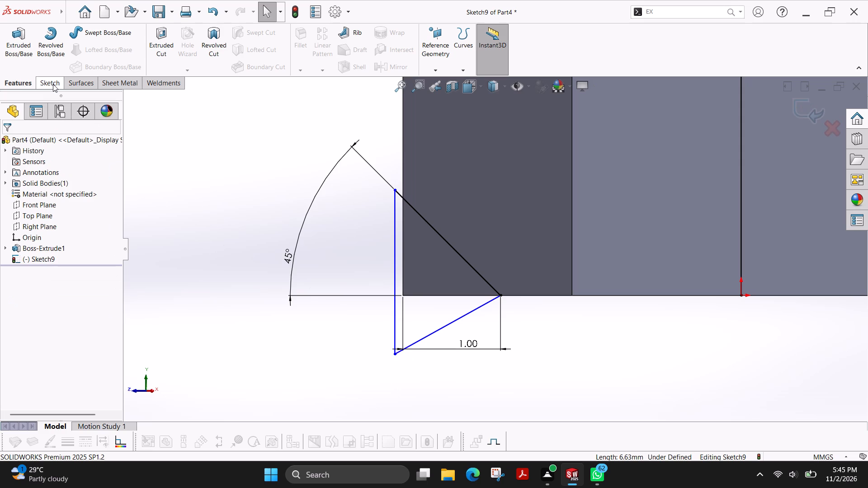
Check the triangular profile for gaps with Repair Sketch and examine its corners up close.
click(53, 84)
click(453, 323)
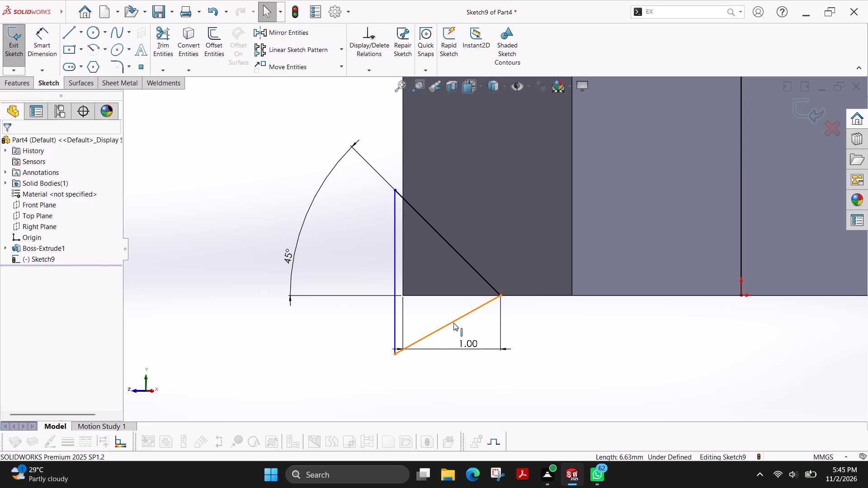
click(16, 46)
click(16, 46)
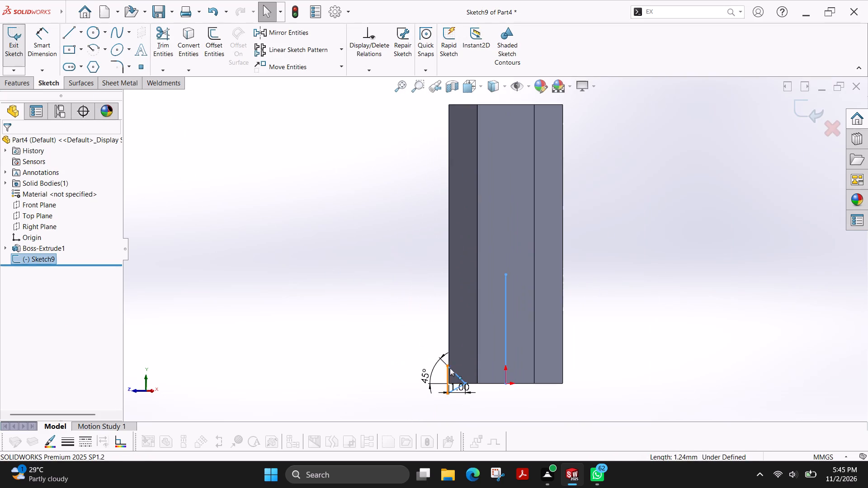
scroll(460, 364, down, 7)
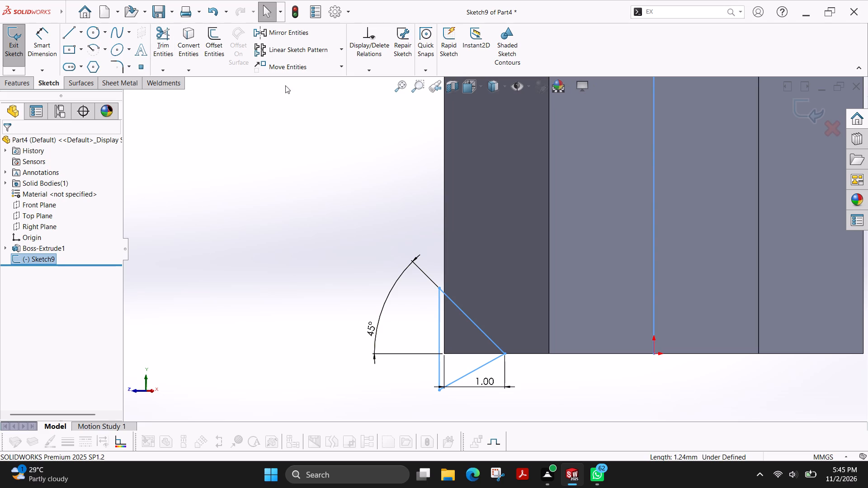
click(406, 73)
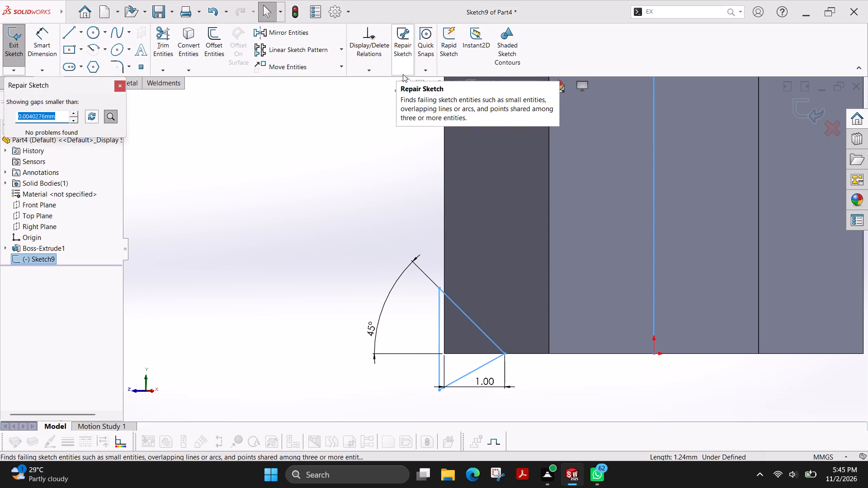
key(Escape)
scroll(467, 358, down, 2)
key(Escape)
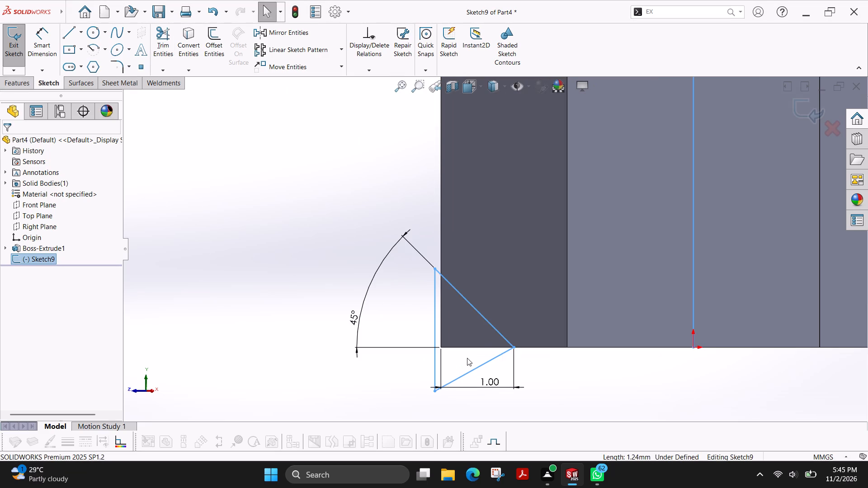
scroll(518, 351, down, 4)
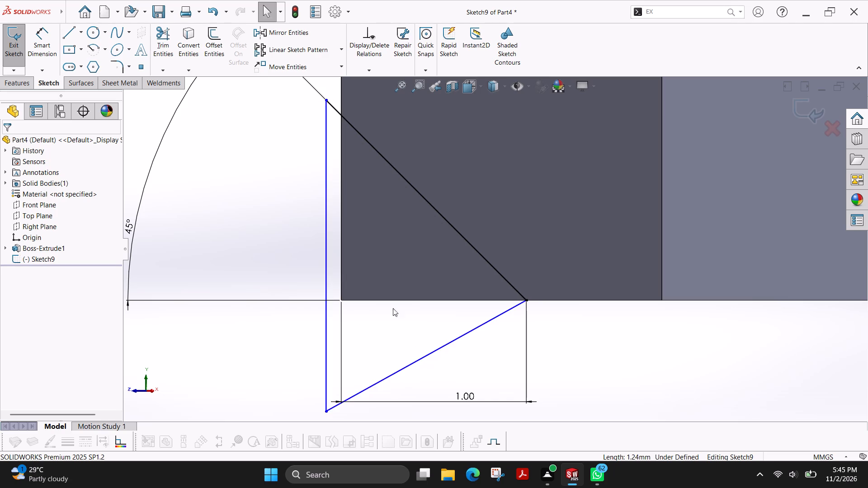
Revolve-cut the triangular region 360° about the vertical line through the origin, with Thin Feature off.
scroll(411, 267, up, 6)
click(10, 85)
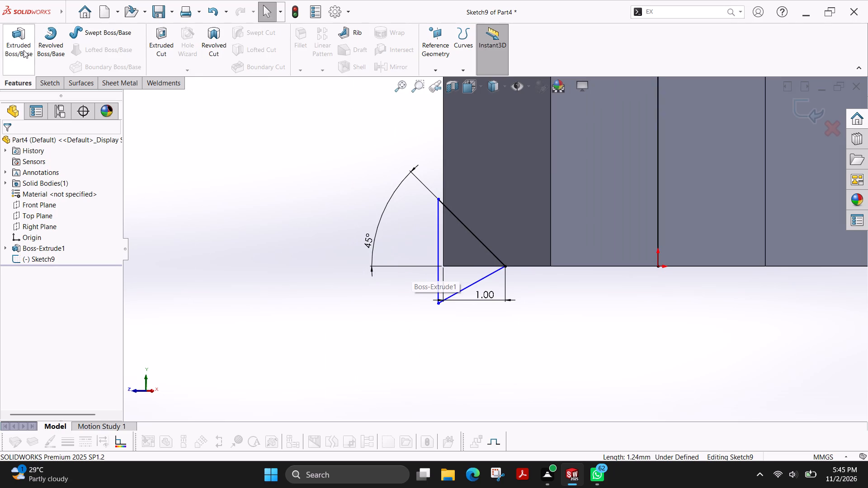
click(219, 41)
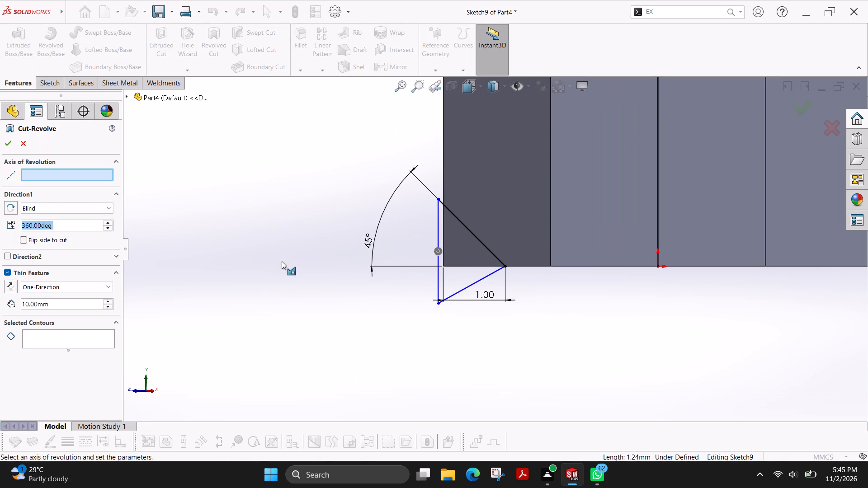
click(6, 272)
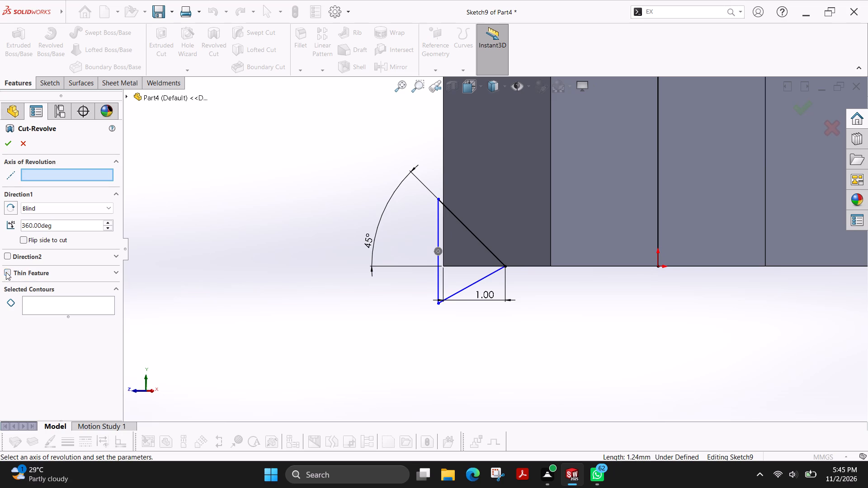
click(458, 281)
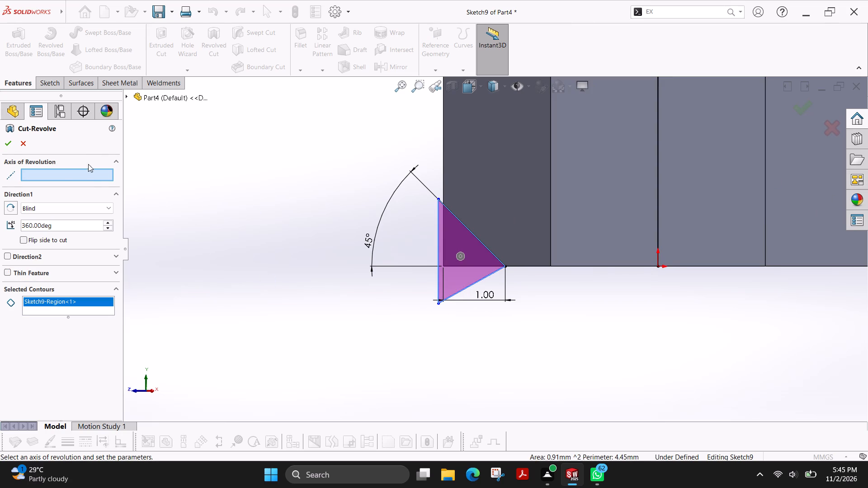
click(72, 171)
click(658, 193)
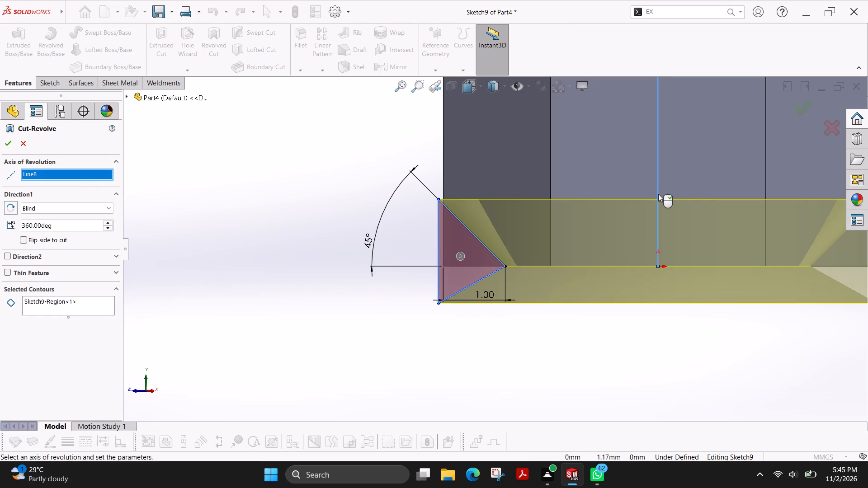
click(10, 141)
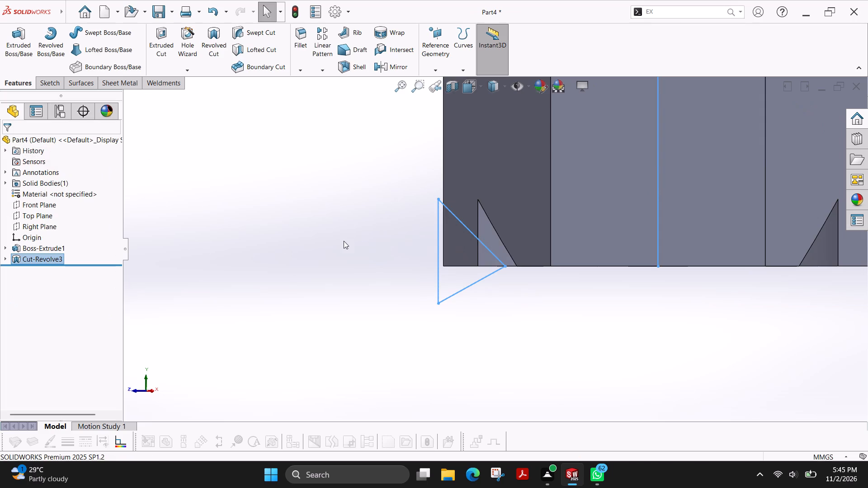
Examine the revolved cut at the hexagonal body's bottom end from several angles.
scroll(378, 249, up, 1)
middle_drag(680, 302, 675, 205)
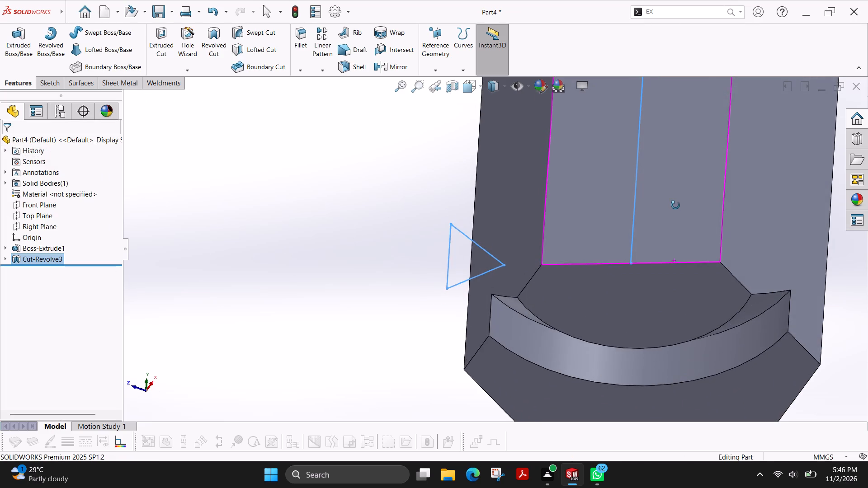
middle_drag(675, 205, 709, 174)
scroll(709, 174, up, 1)
scroll(664, 226, up, 2)
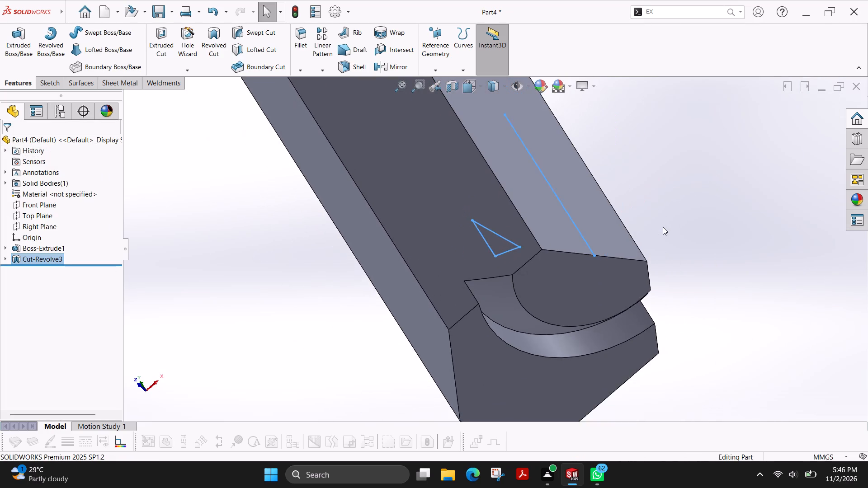
scroll(644, 225, up, 3)
scroll(567, 154, up, 1)
middle_drag(567, 154, 591, 147)
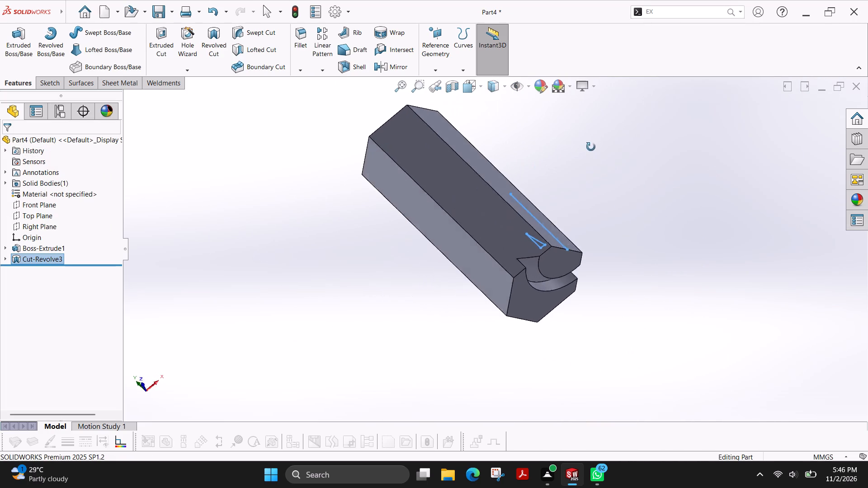
middle_drag(591, 147, 559, 247)
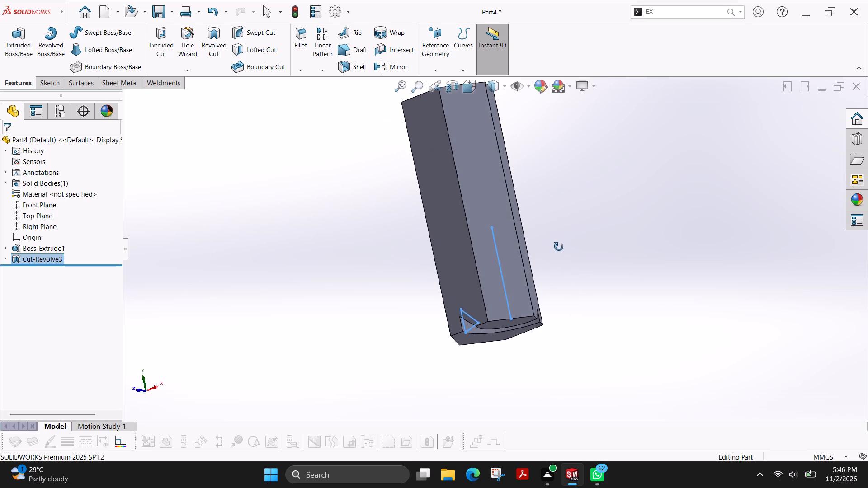
middle_drag(559, 247, 469, 236)
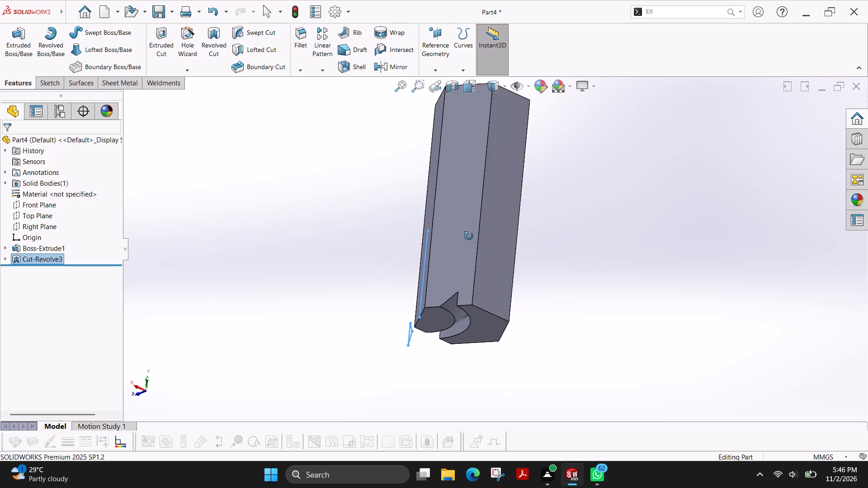
Inspect the revolved cut at the hexagonal body's bottom end and undo it, returning to its profile sketch.
middle_drag(469, 236, 492, 321)
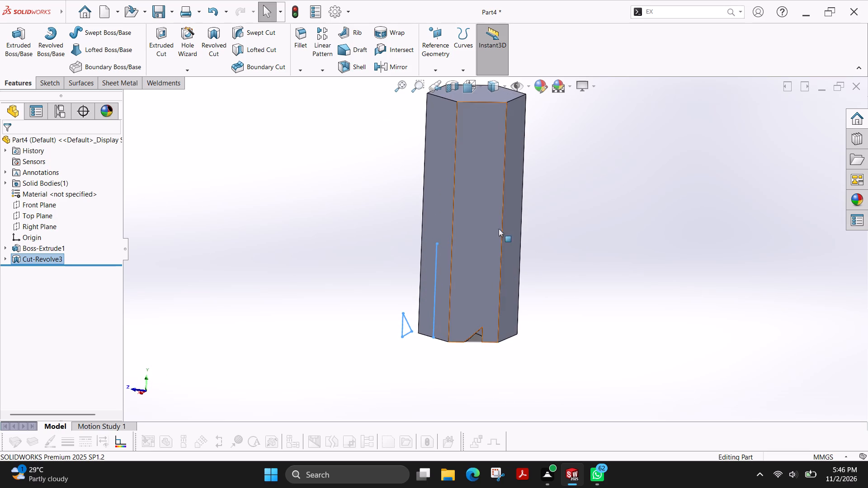
middle_drag(533, 199, 579, 209)
scroll(476, 323, up, 1)
middle_drag(477, 322, 515, 279)
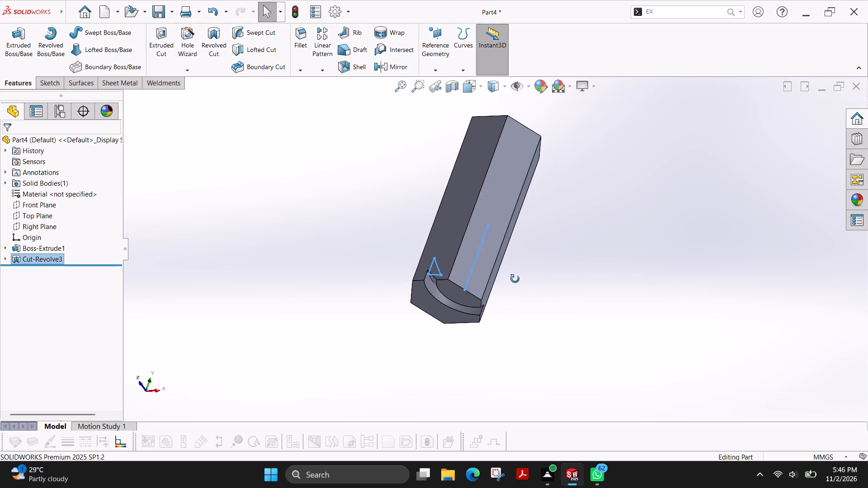
middle_drag(515, 279, 542, 243)
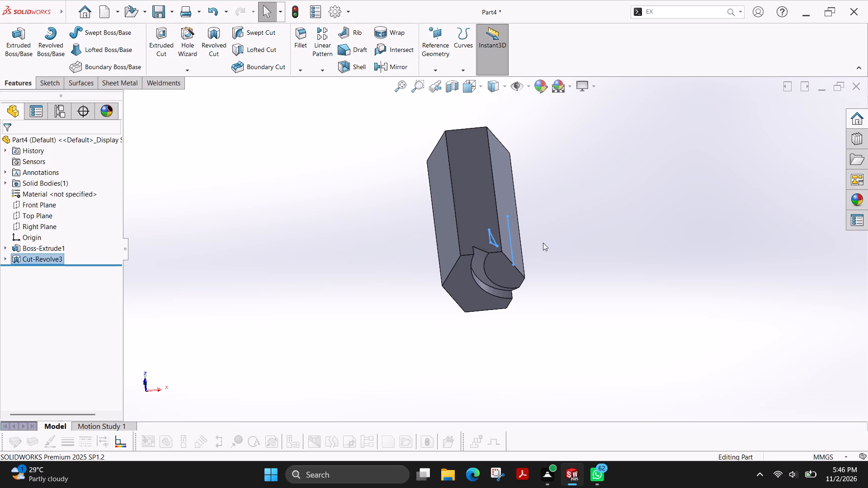
key(ctrl+z)
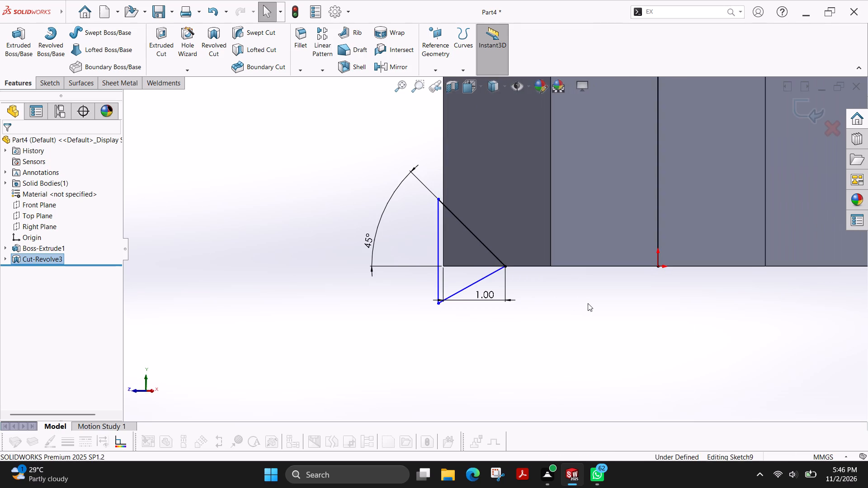
scroll(530, 268, up, 4)
key(Escape)
key(Escape)
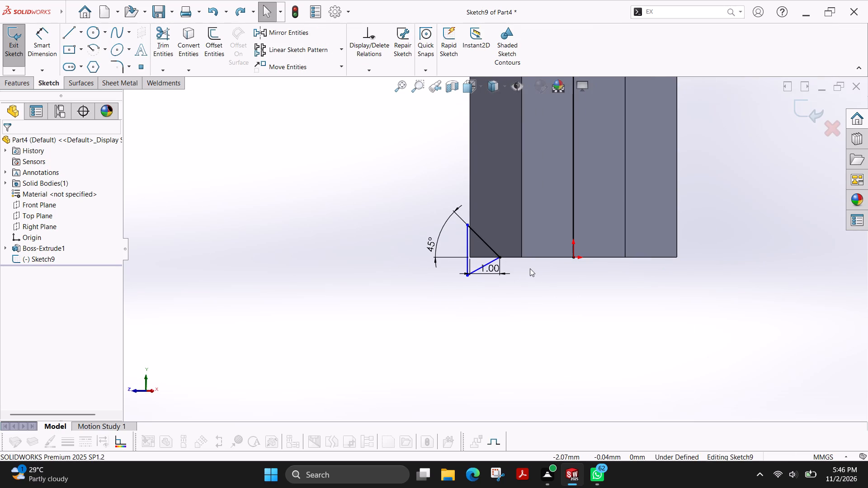
Undo the triangular profile's dimensions and lines until the sketch is empty, and exit the sketch.
key(ctrl+z)
key(ctrl+z)
key(ctrl+z)
key(ctrl+z)
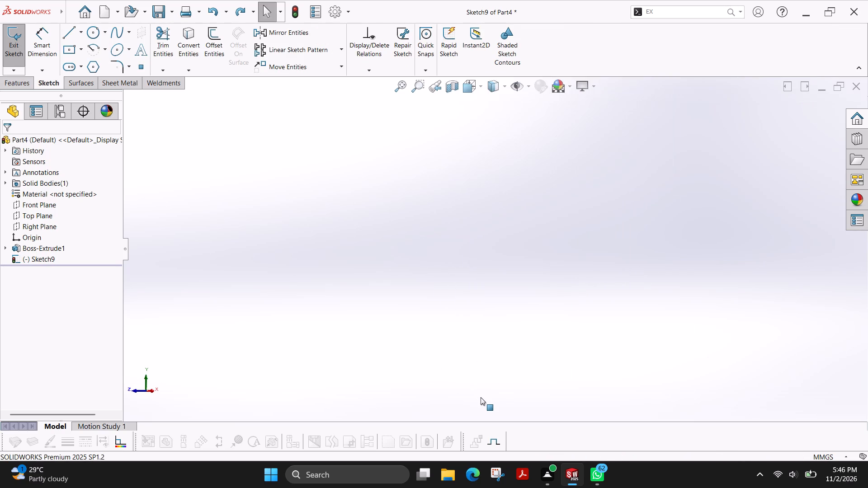
key(ctrl+z)
key(ctrl+z)
key(ctrl+z)
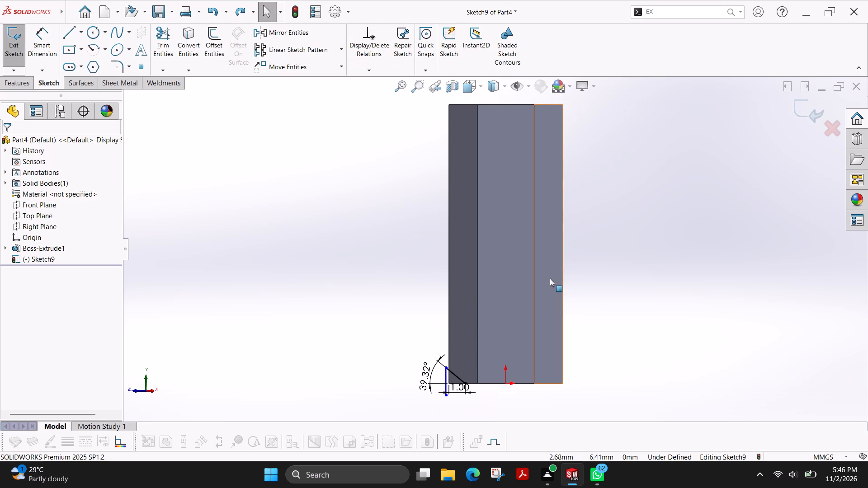
key(ctrl+z)
key(ctrl+z)
key(ctrl+z)
key(ctrl+z)
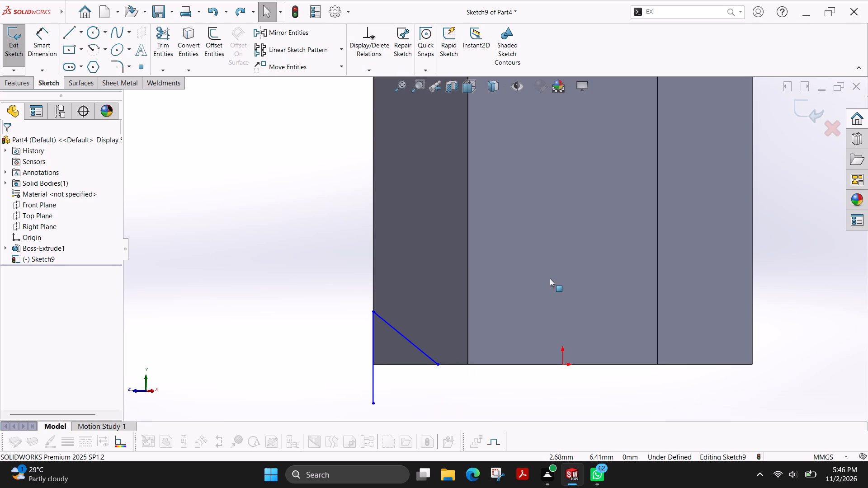
key(ctrl+z)
key(ctrl+z)
scroll(524, 356, up, 3)
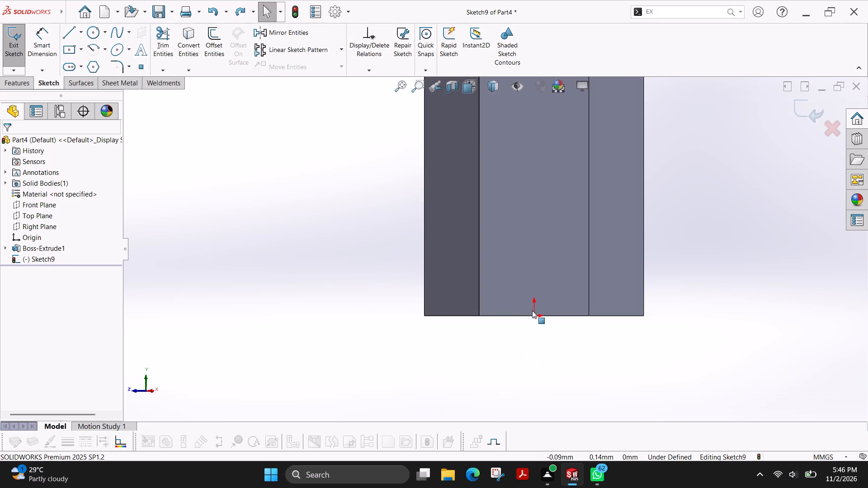
scroll(532, 320, up, 1)
middle_drag(532, 320, 528, 227)
click(15, 78)
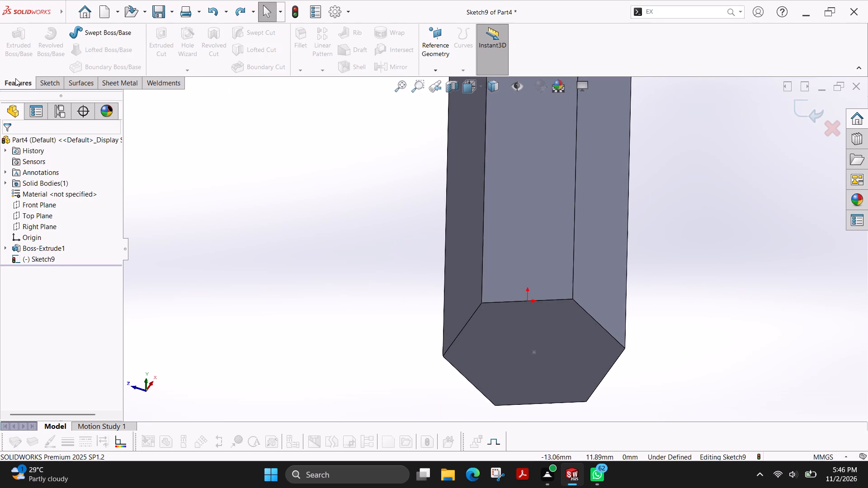
click(815, 120)
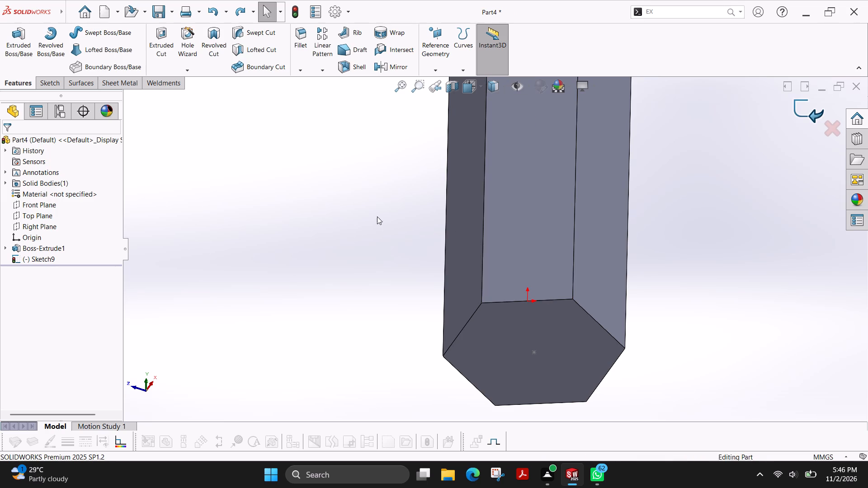
Chamfer the hexagonal body's bottom face with a 1 mm distance and 45° angle, using full preview.
click(307, 69)
click(315, 98)
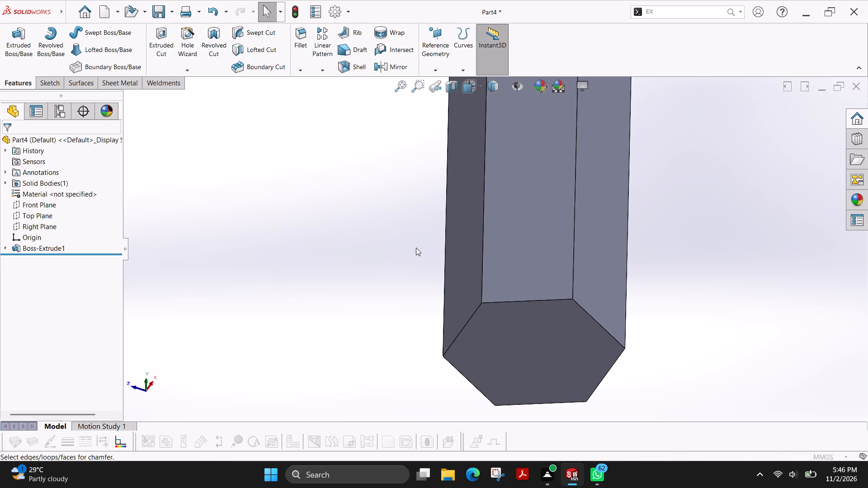
click(566, 326)
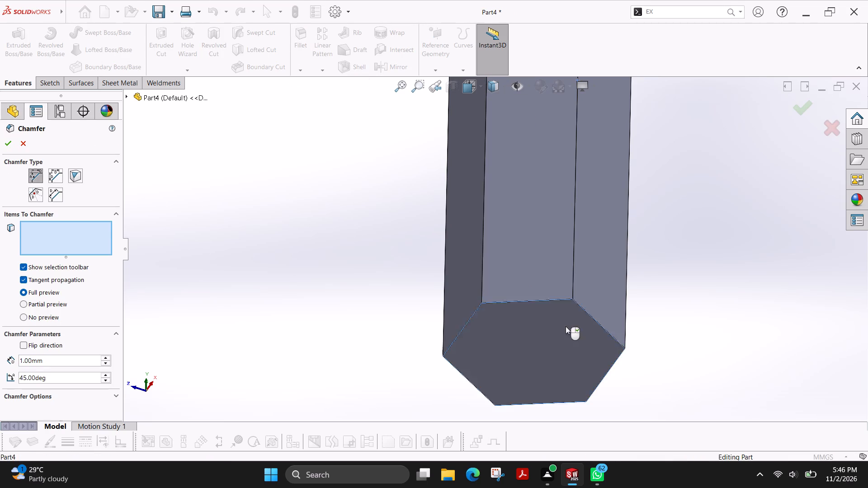
scroll(375, 359, up, 1)
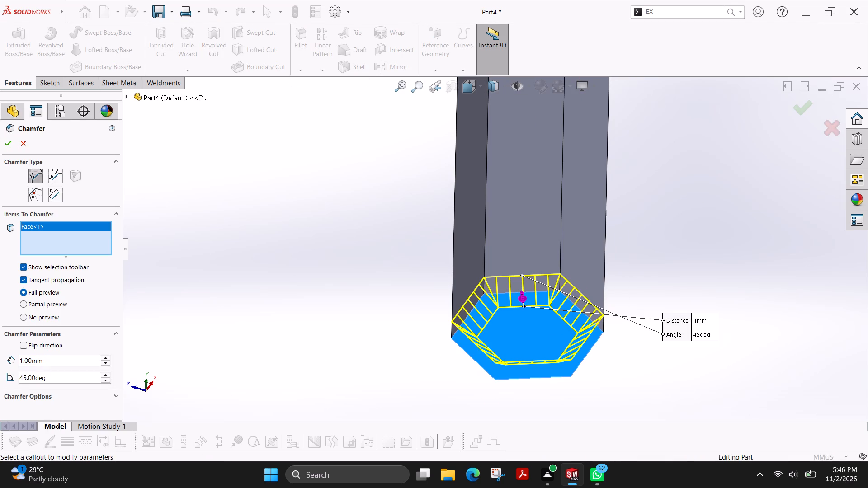
middle_drag(609, 252, 609, 304)
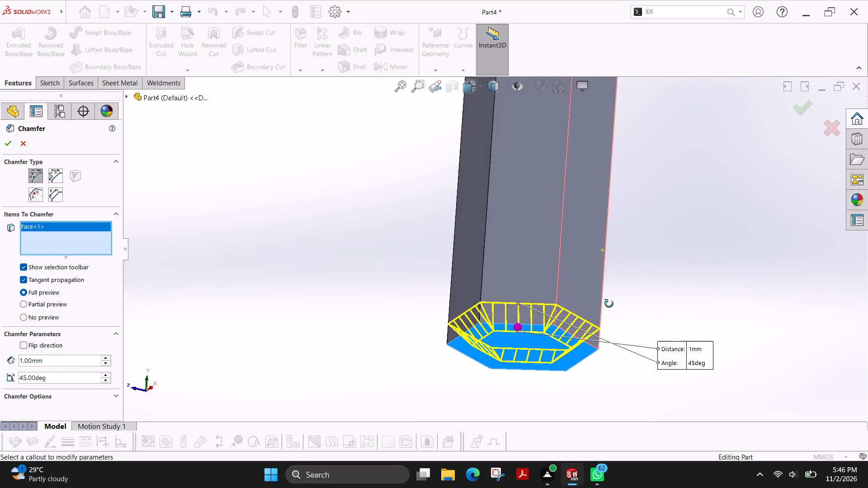
middle_drag(609, 304, 635, 359)
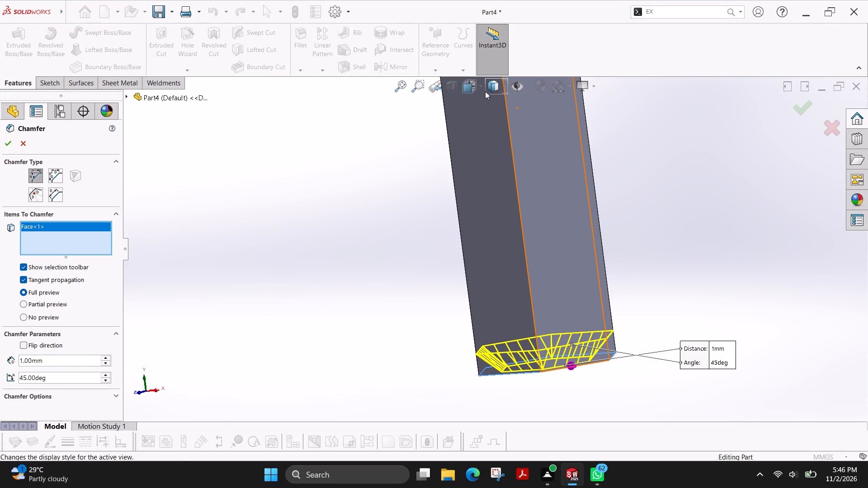
click(479, 88)
click(317, 319)
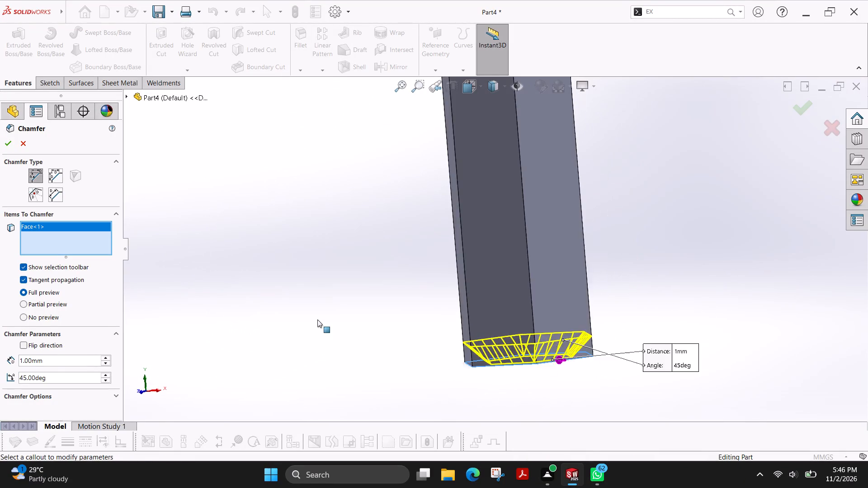
scroll(499, 393, down, 3)
scroll(413, 380, down, 1)
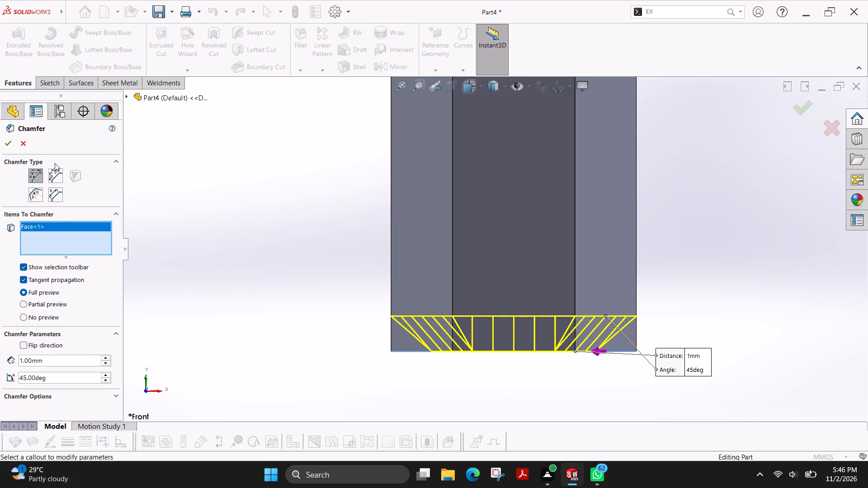
click(50, 305)
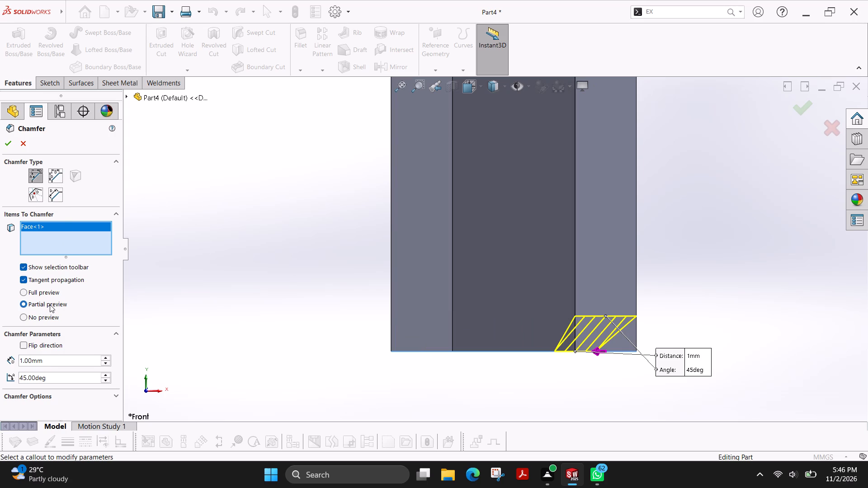
click(50, 305)
click(40, 291)
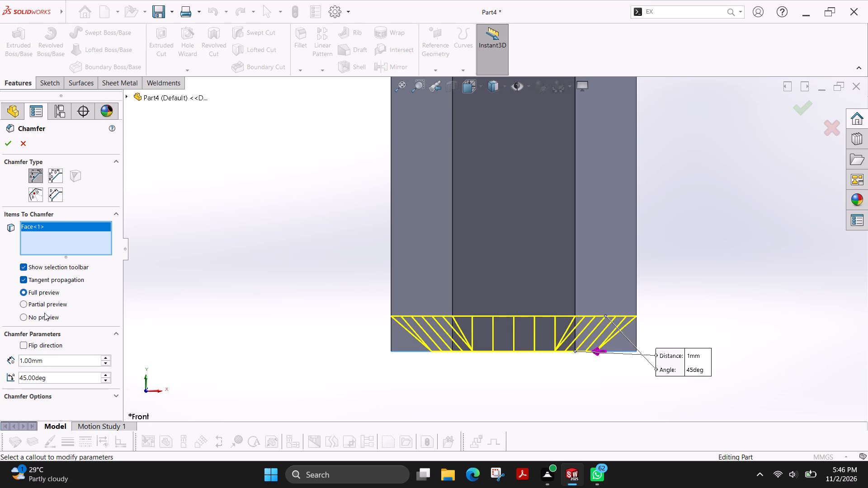
scroll(76, 340, down, 4)
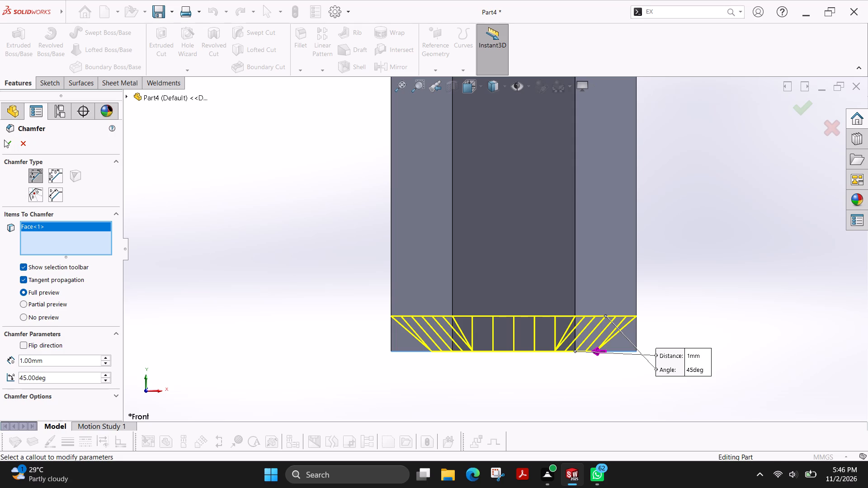
click(4, 140)
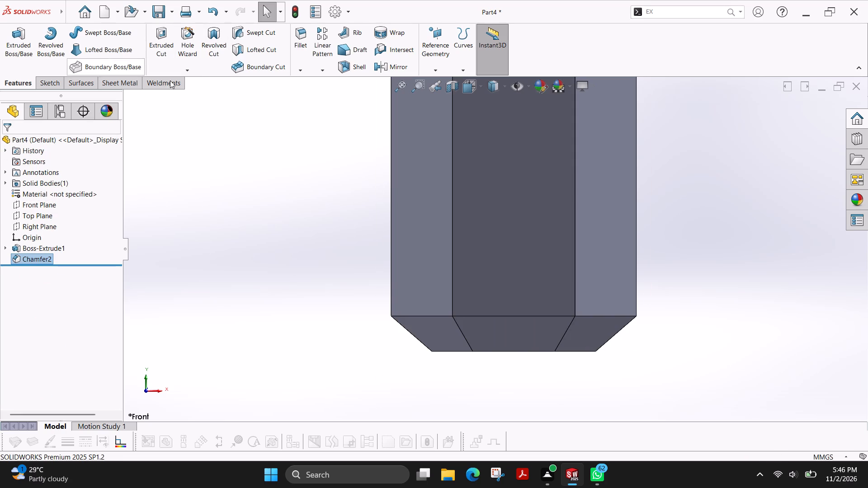
Check the chamfer's horizontal width with Smart Dimension in a temporary sketch on the body's front face, without placing the dimension.
click(49, 80)
click(16, 40)
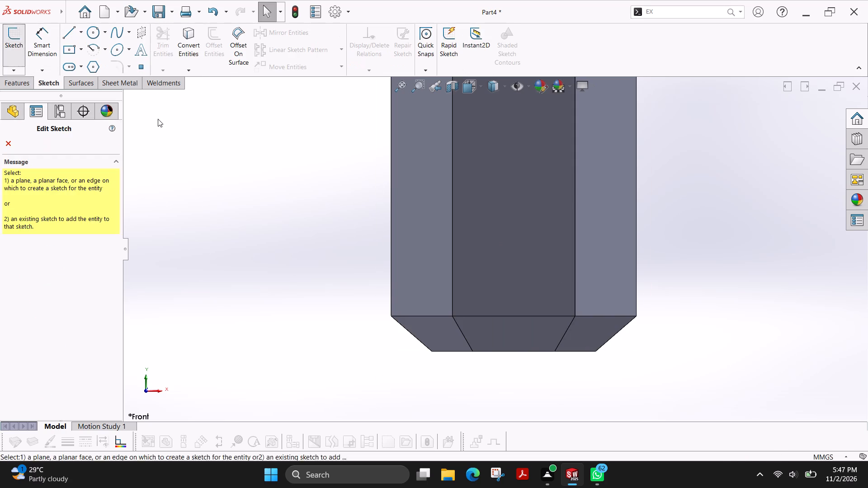
click(524, 263)
scroll(491, 358, down, 2)
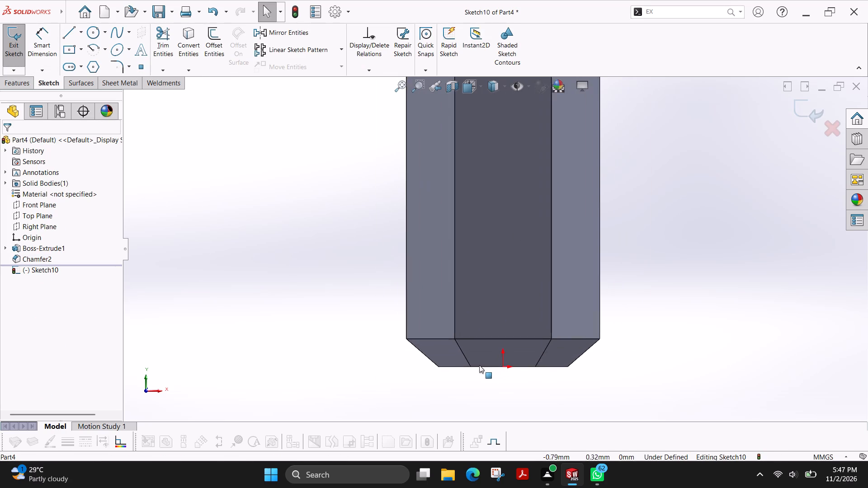
scroll(479, 365, down, 2)
click(66, 33)
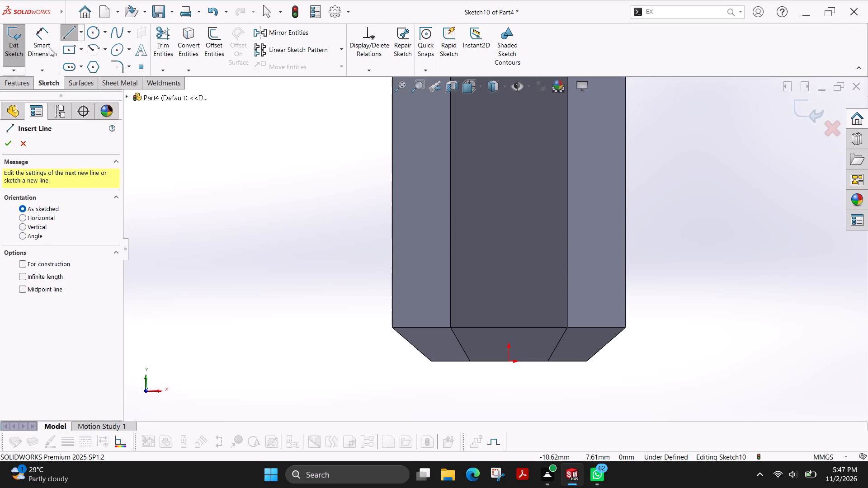
click(50, 48)
click(430, 361)
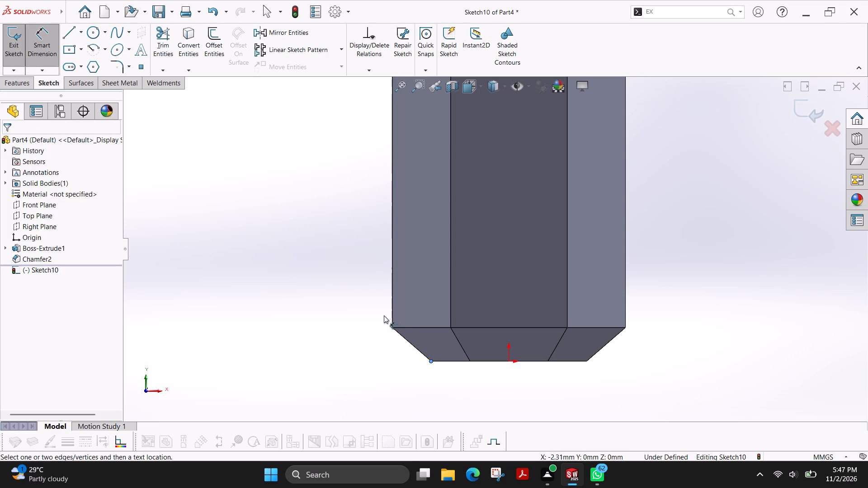
click(392, 311)
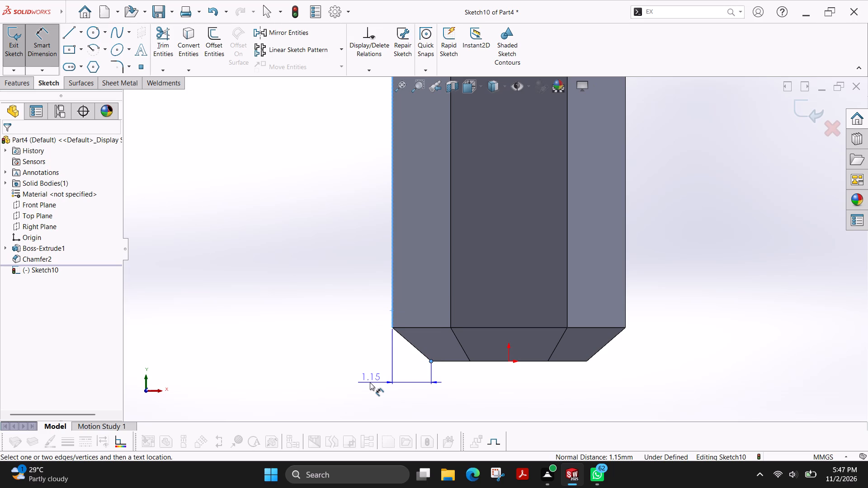
key(Escape)
key(Escape)
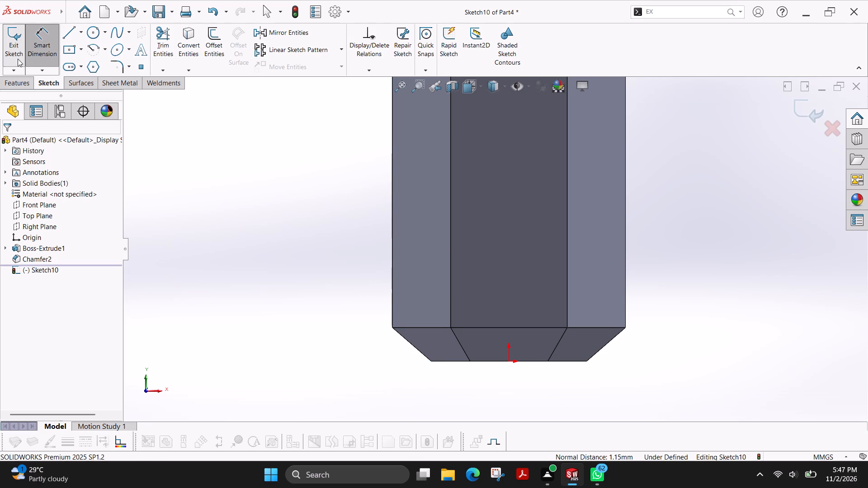
click(17, 59)
Set the bottom chamfer's distance to 0.85 mm.
click(41, 258)
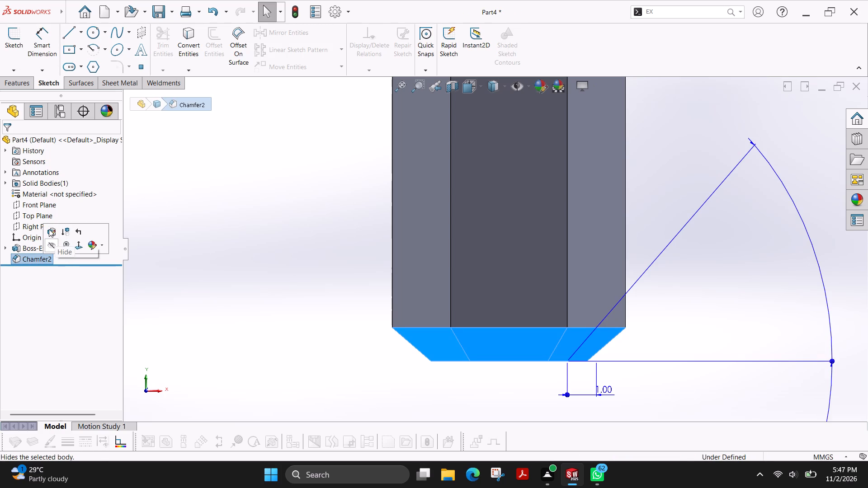
key(Escape)
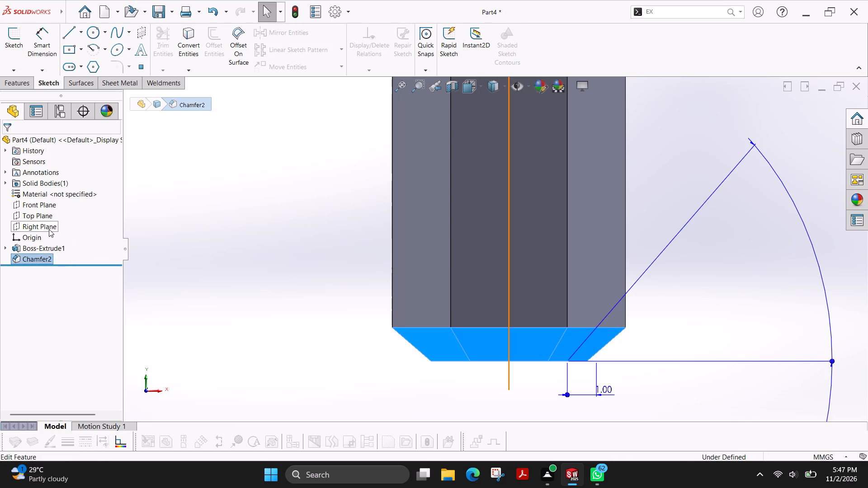
key(Escape)
click(33, 262)
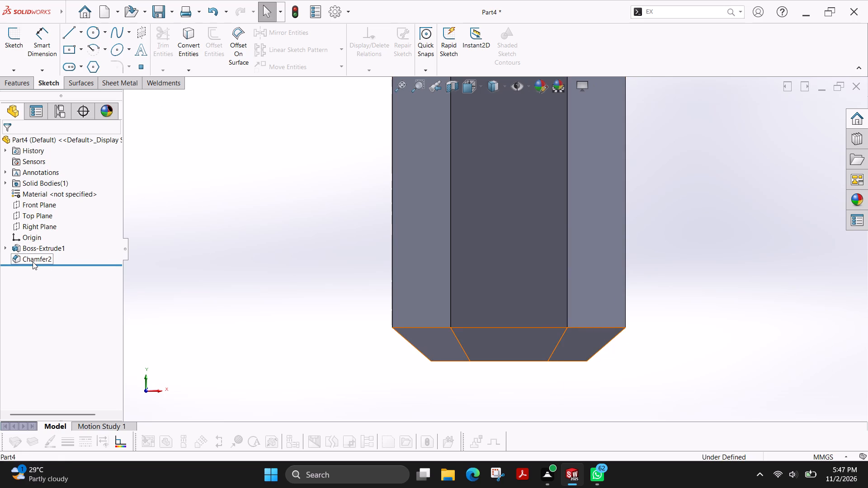
click(43, 231)
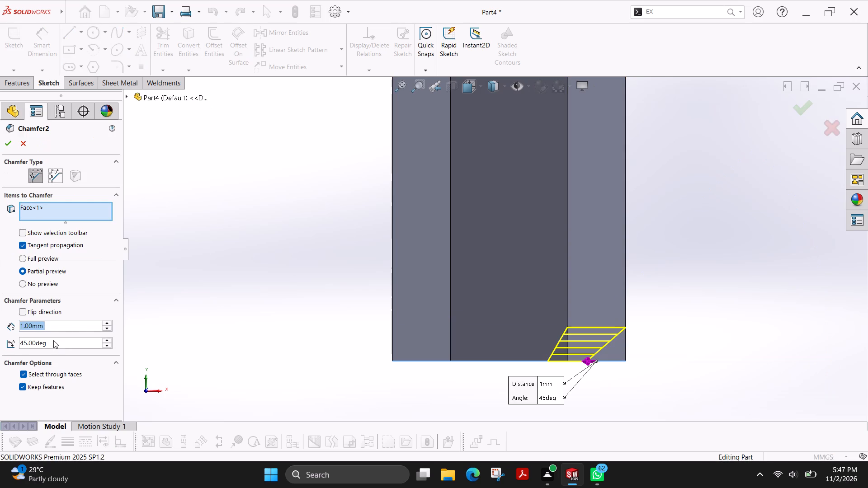
text(1-0.15)
key(Return)
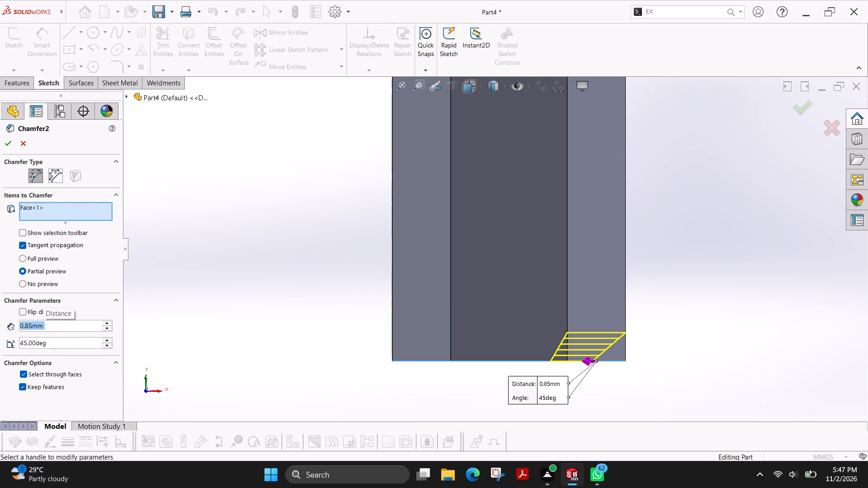
click(9, 143)
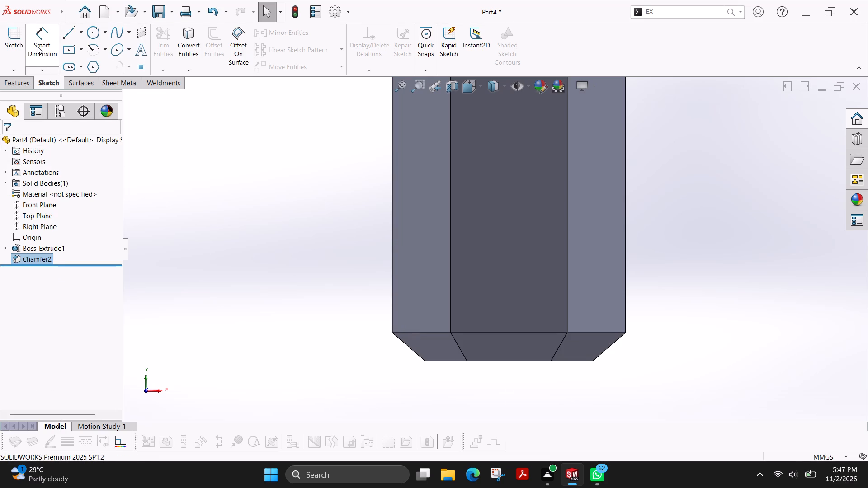
Check the bottom chamfer's horizontal width with Smart Dimension in a temporary sketch on the front face, without placing the dimension, and exit the sketch.
click(38, 46)
click(393, 307)
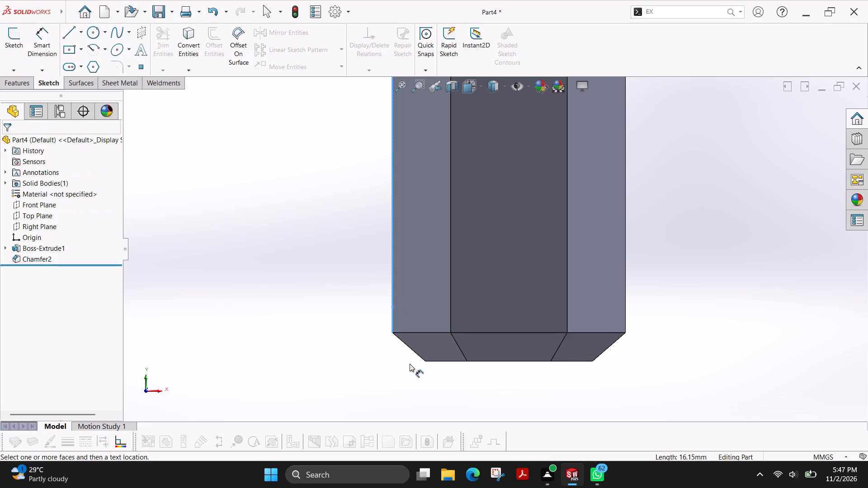
key(Escape)
click(8, 40)
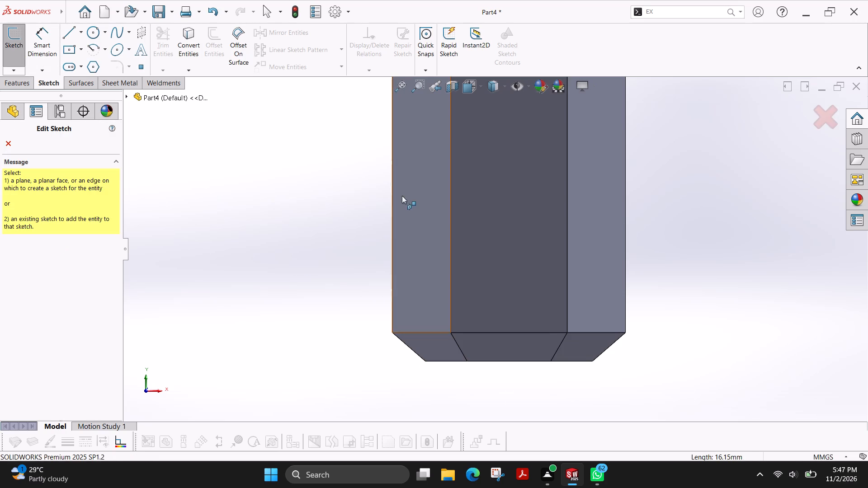
click(485, 209)
click(38, 43)
scroll(472, 365, down, 2)
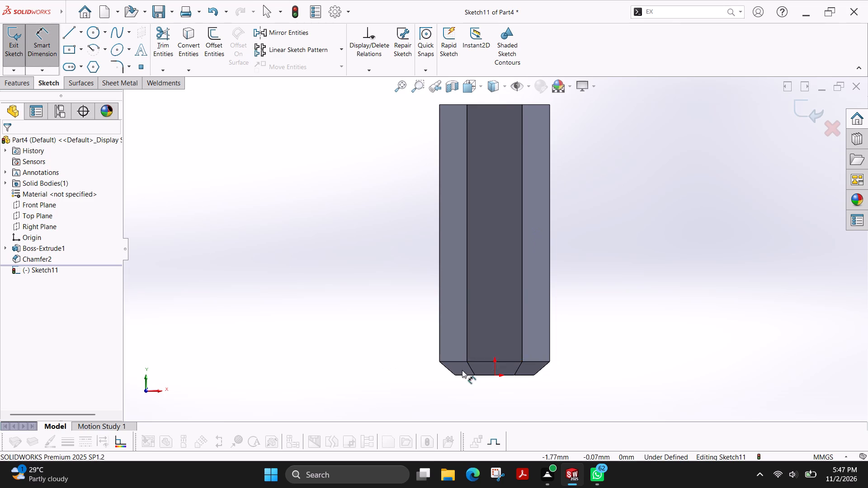
scroll(462, 370, down, 3)
click(447, 343)
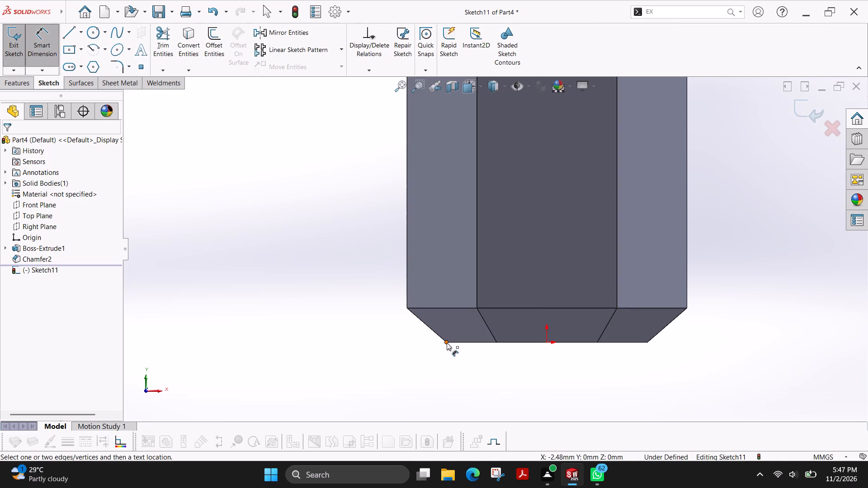
click(407, 288)
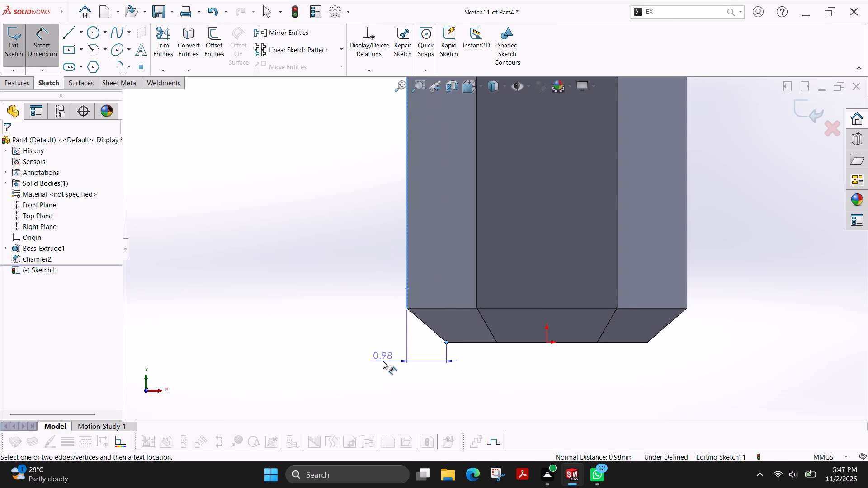
key(Escape)
key(Escape)
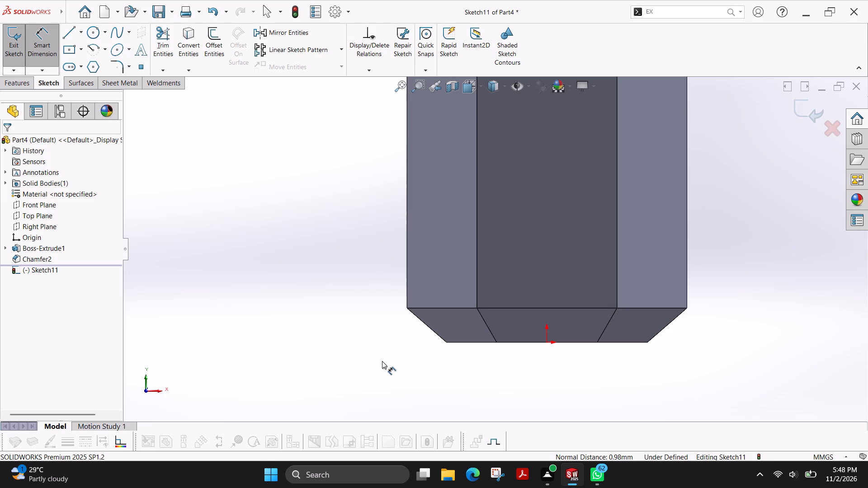
scroll(404, 239, up, 4)
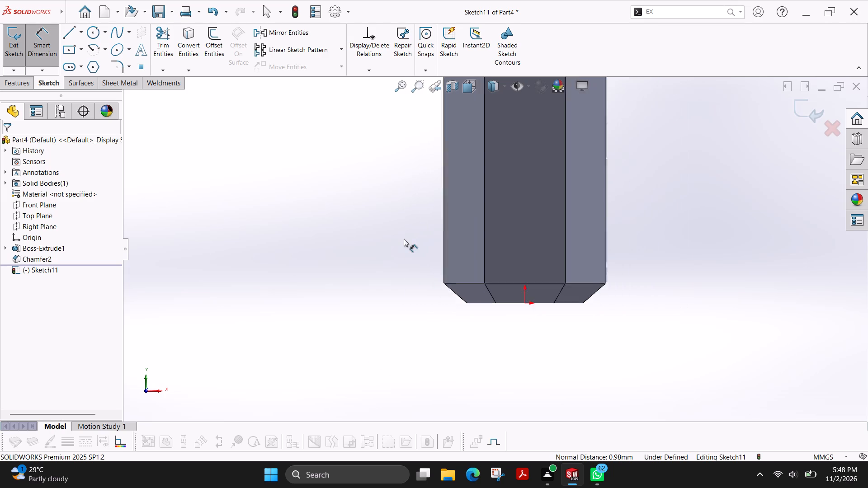
scroll(404, 239, up, 2)
scroll(496, 163, up, 3)
scroll(523, 144, down, 2)
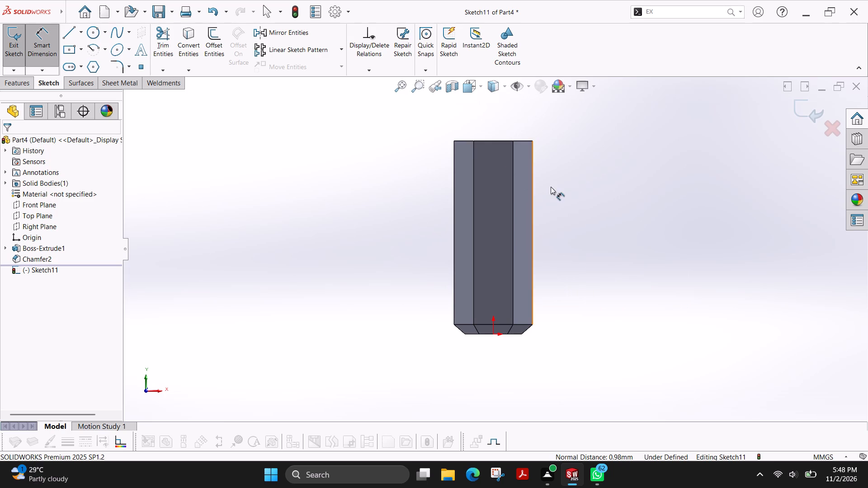
middle_drag(551, 187, 557, 269)
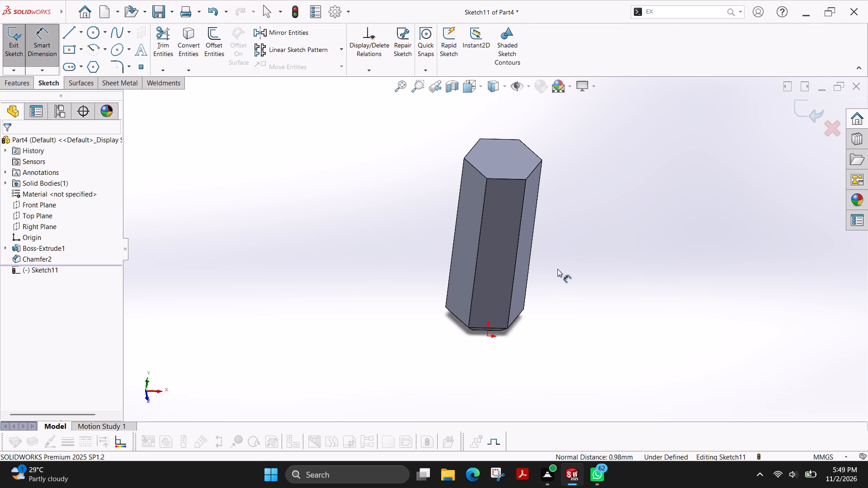
click(17, 42)
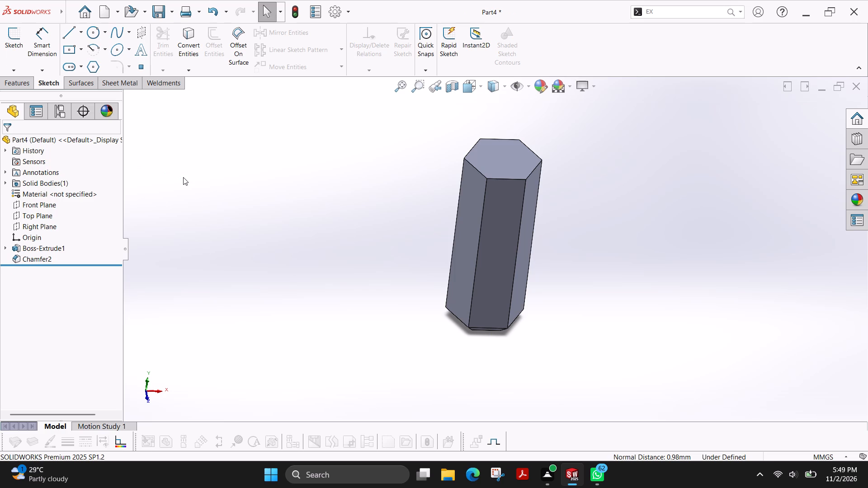
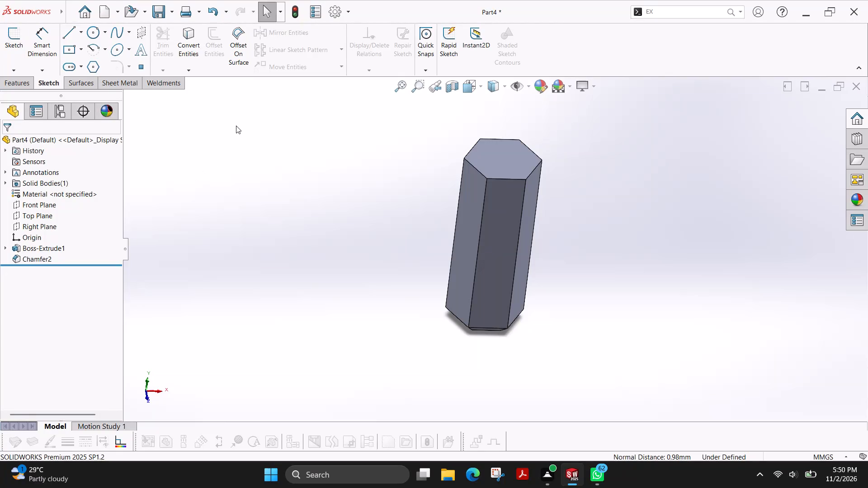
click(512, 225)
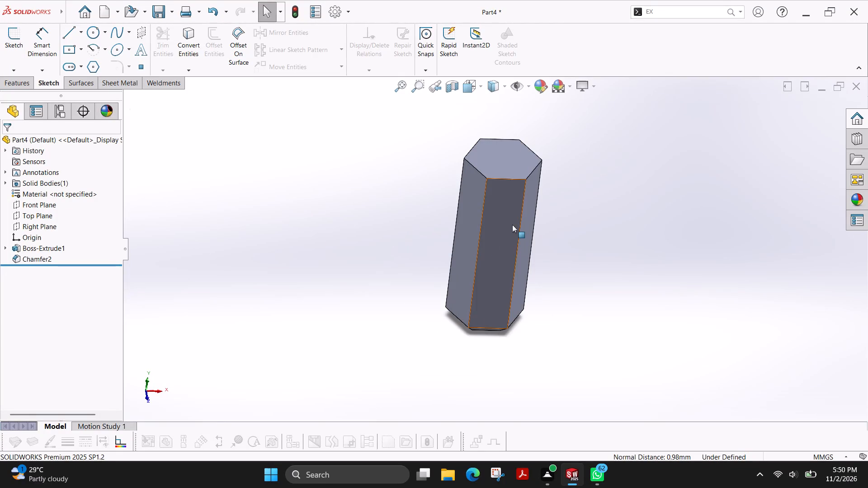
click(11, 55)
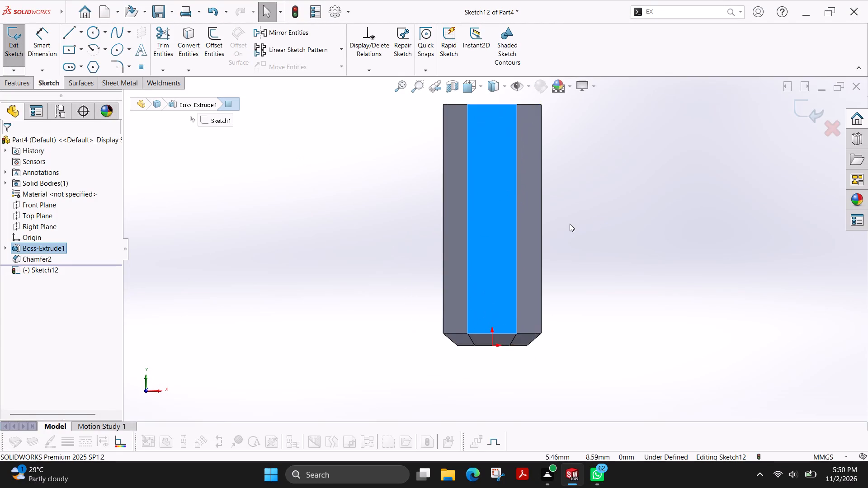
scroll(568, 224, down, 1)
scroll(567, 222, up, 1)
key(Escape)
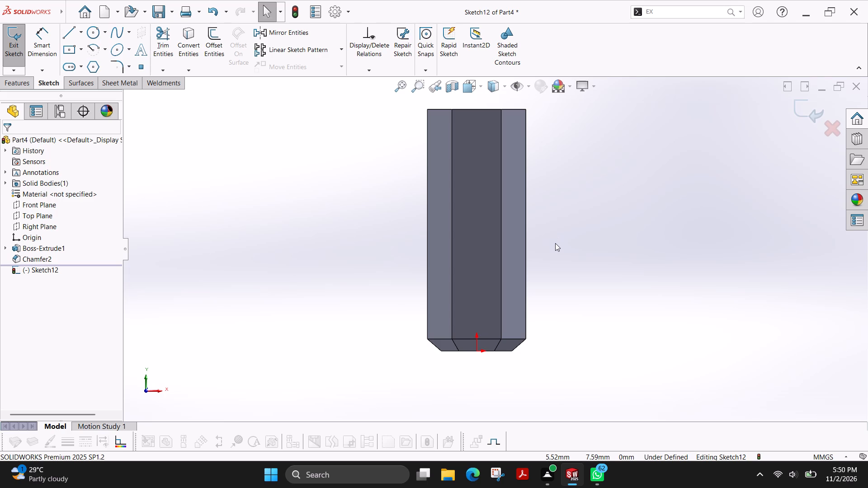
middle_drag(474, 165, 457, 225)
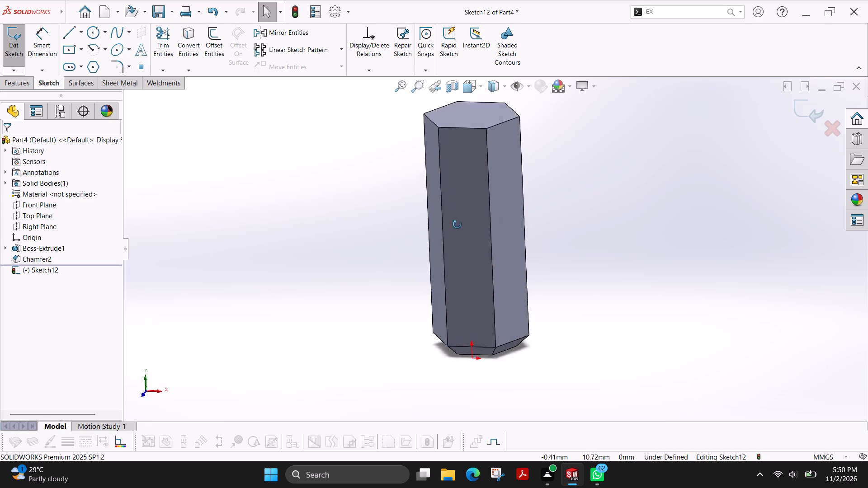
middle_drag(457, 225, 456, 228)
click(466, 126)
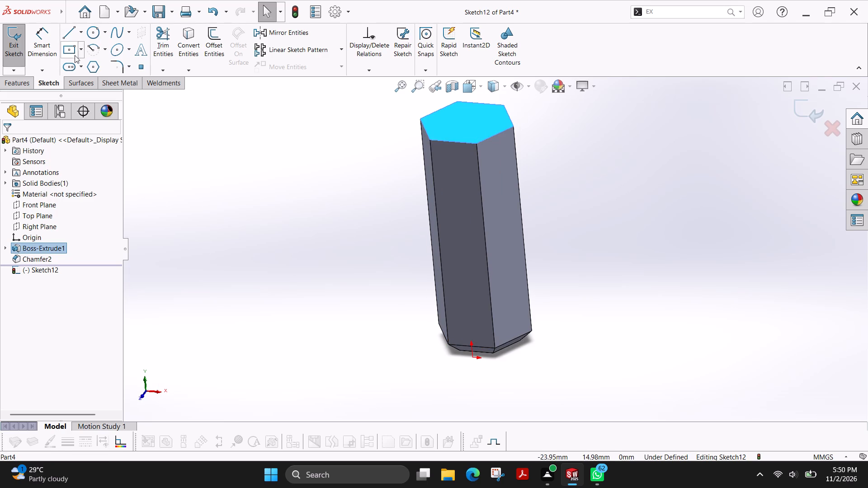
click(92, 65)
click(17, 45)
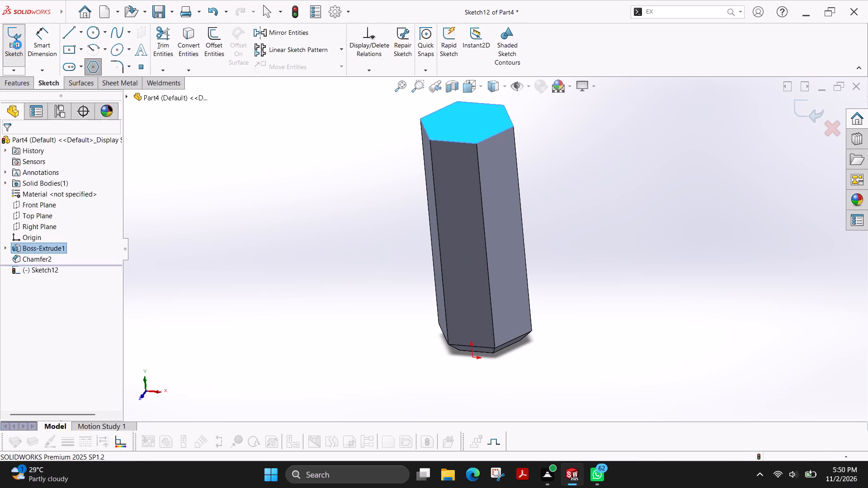
Sketch a six-sided inscribed-circle polygon about 3.45 mm across flats on the body's top face, centred on the origin.
click(448, 119)
click(9, 46)
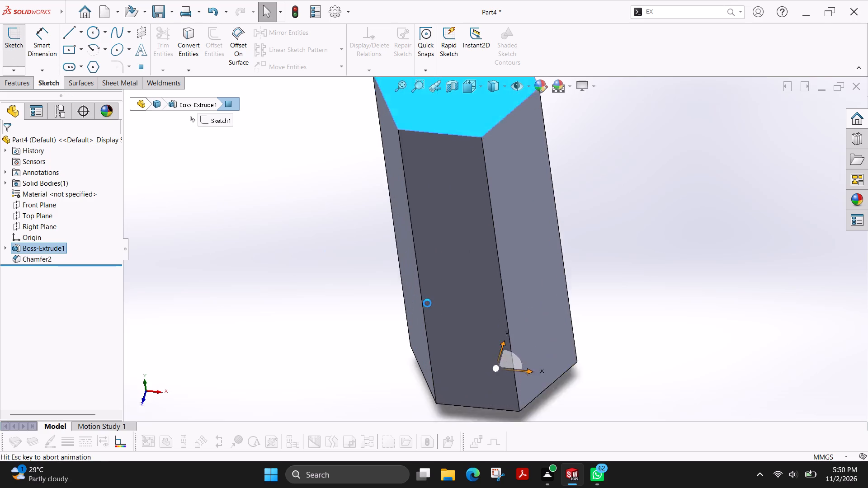
click(93, 69)
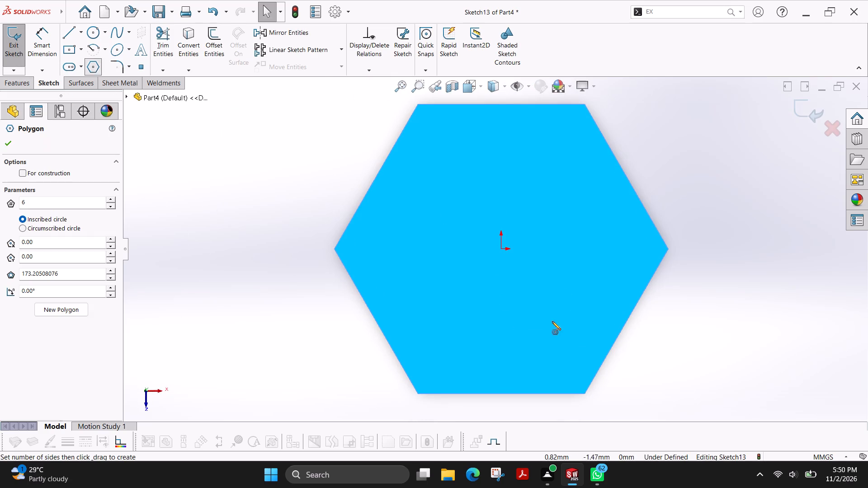
click(503, 249)
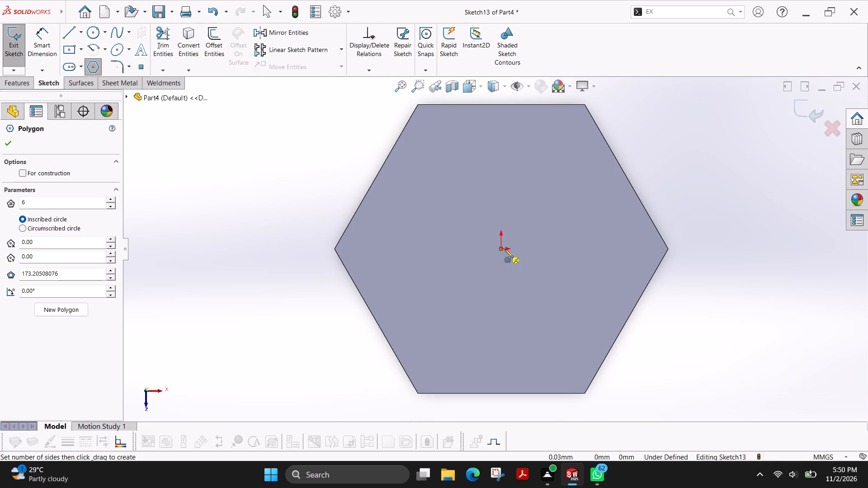
click(597, 249)
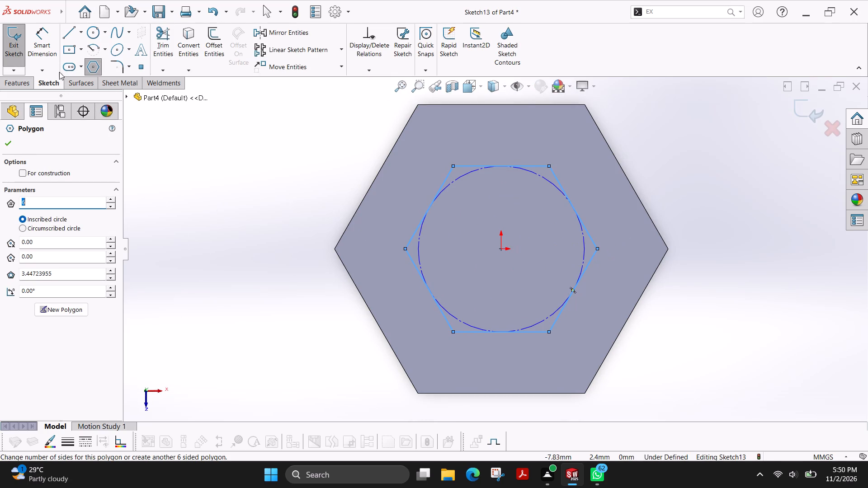
Dimension the sketched hexagon's distance between its two horizontal sides as 4 mm.
click(49, 59)
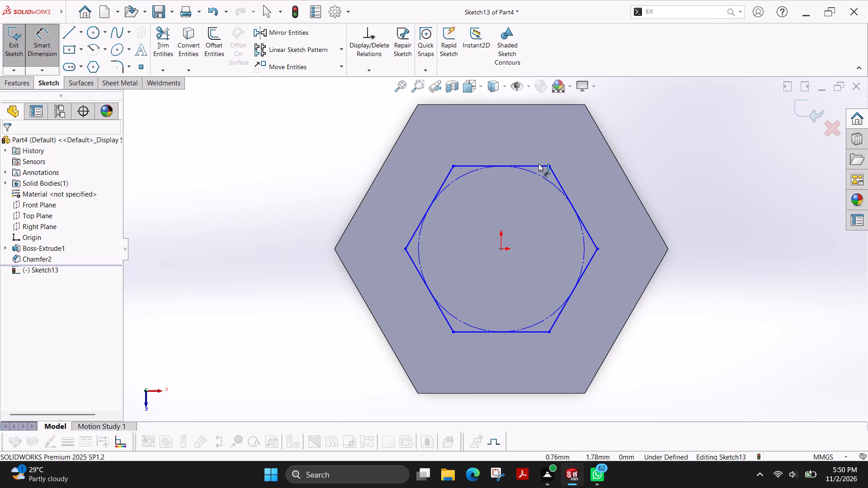
click(538, 164)
click(533, 332)
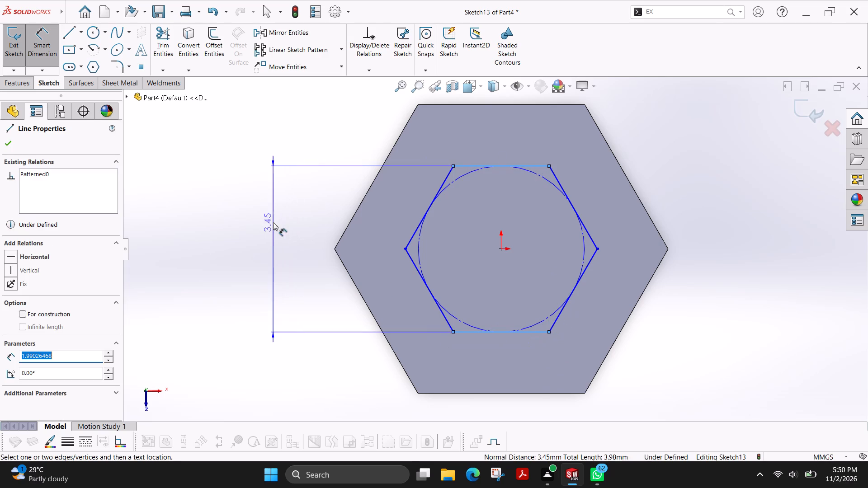
click(266, 240)
key(4)
key(Return)
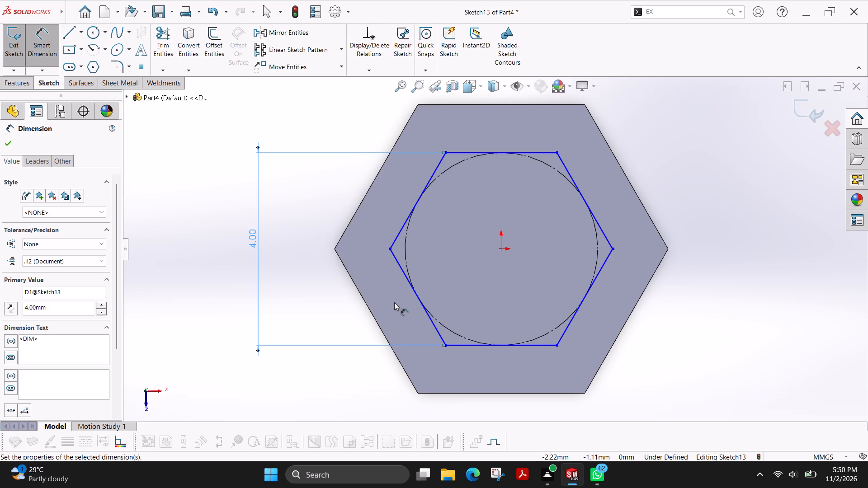
Extrude-cut around the sketched hexagon to a blind depth of 4 mm with Flip side to cut enabled.
scroll(392, 300, up, 1)
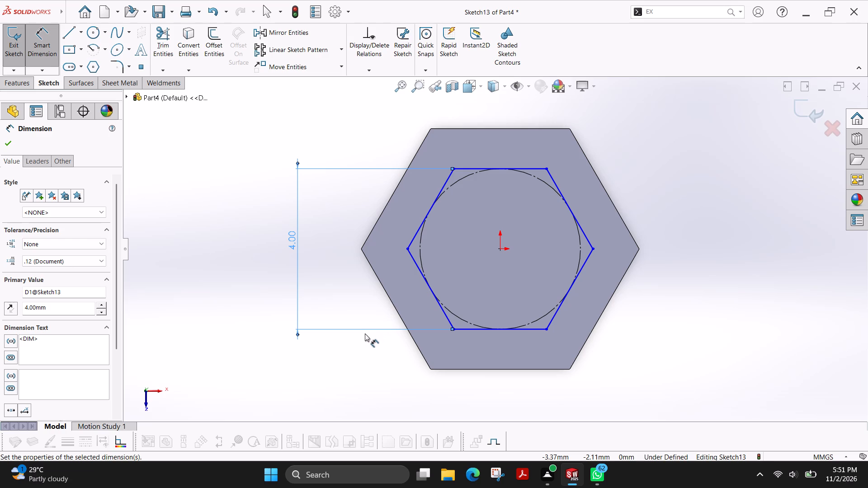
click(9, 87)
click(162, 40)
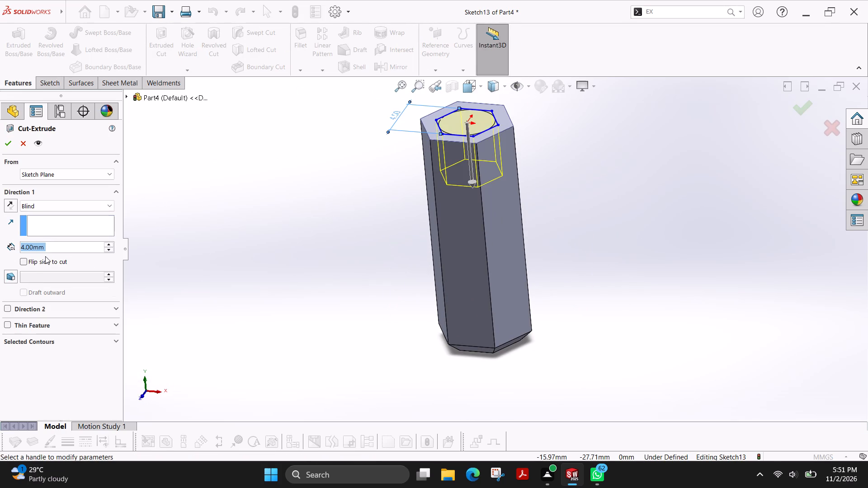
click(25, 263)
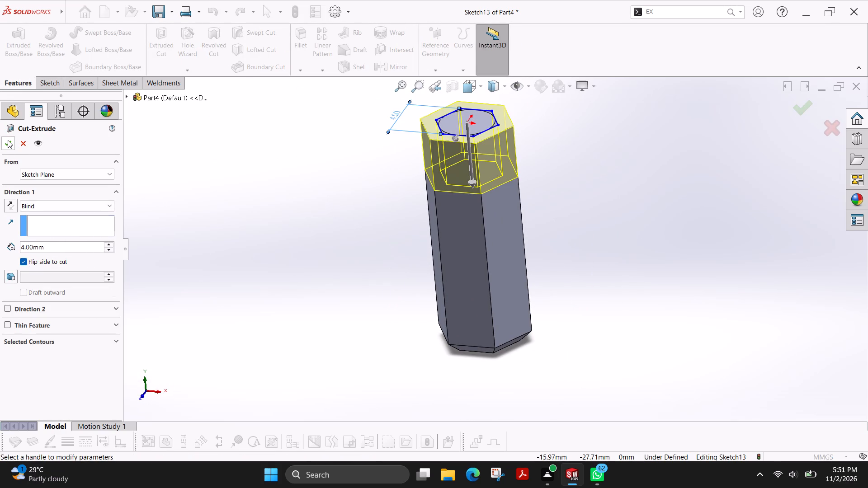
click(8, 140)
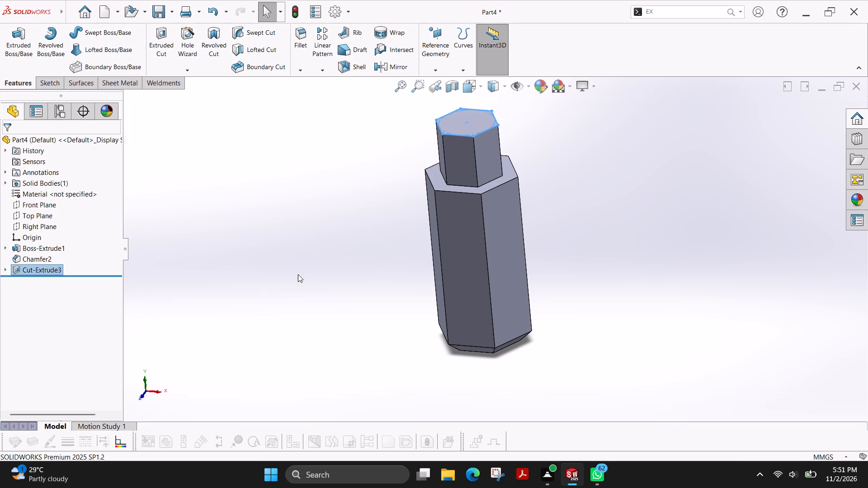
key(Escape)
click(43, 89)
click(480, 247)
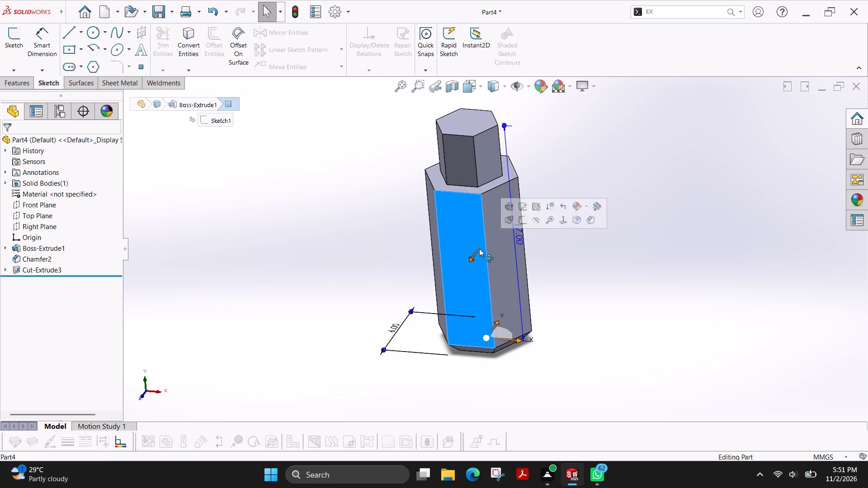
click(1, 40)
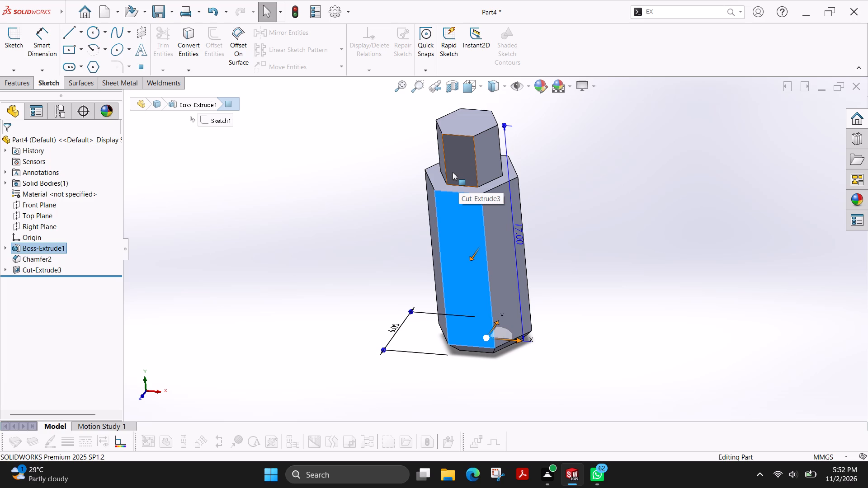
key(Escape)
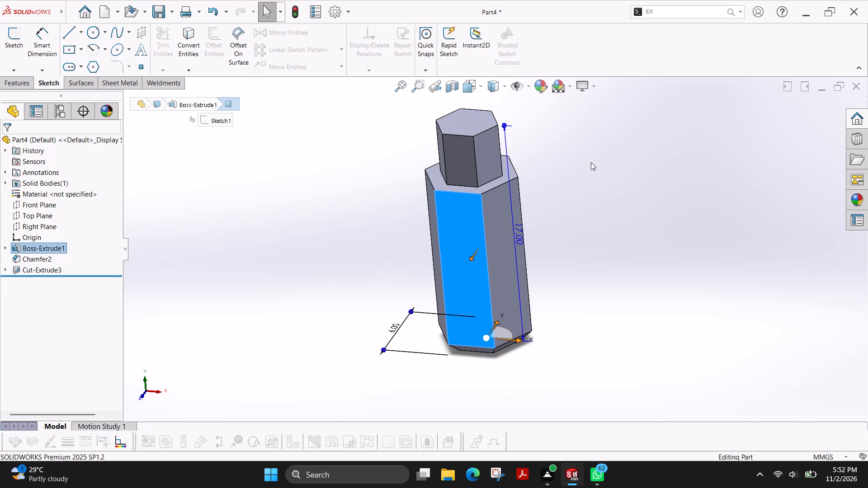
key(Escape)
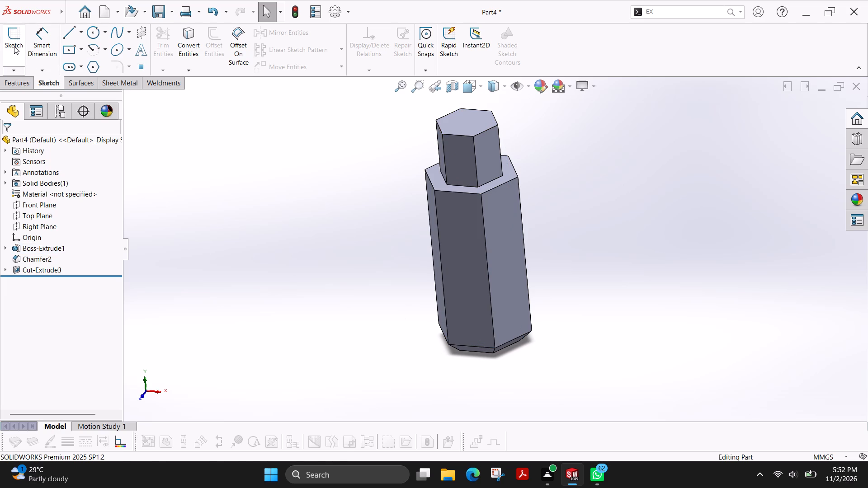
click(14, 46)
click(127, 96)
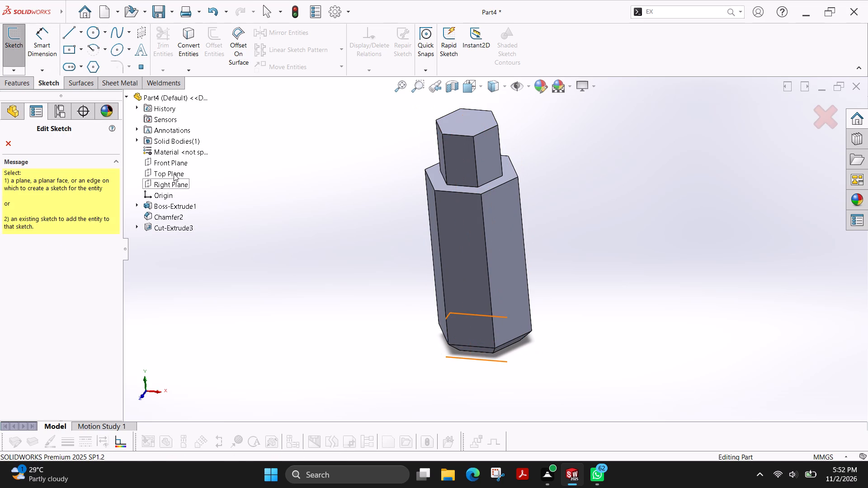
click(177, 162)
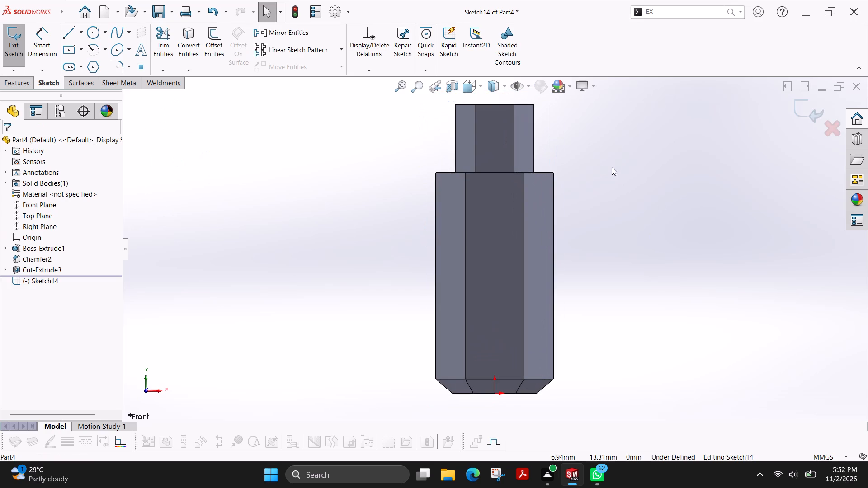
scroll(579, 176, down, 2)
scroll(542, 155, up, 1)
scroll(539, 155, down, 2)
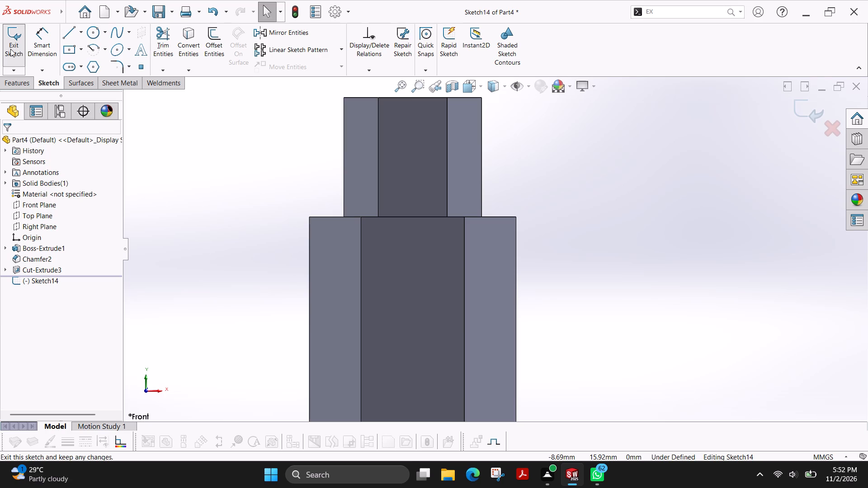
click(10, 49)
Review the extrusion settings of the main hexagonal body.
scroll(490, 321, up, 3)
middle_drag(491, 288, 501, 333)
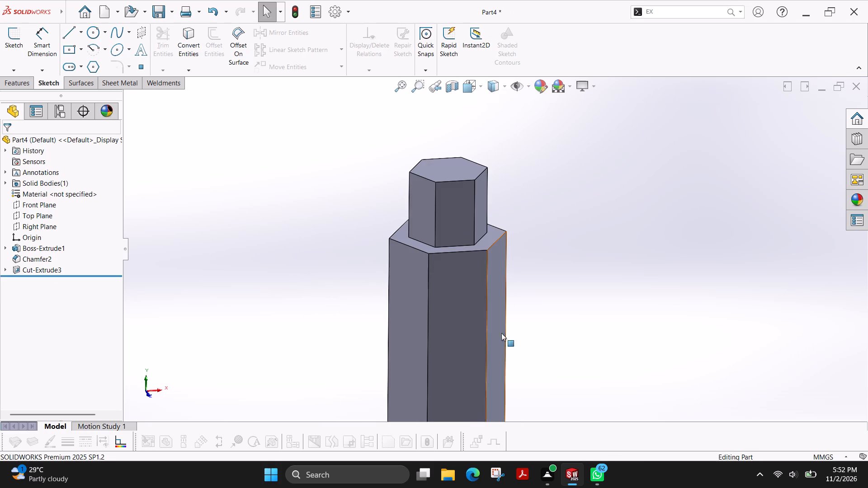
click(34, 250)
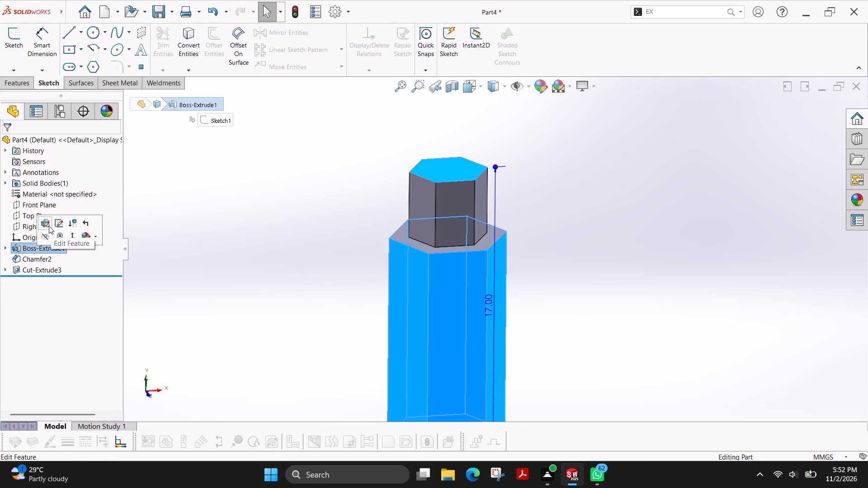
click(47, 226)
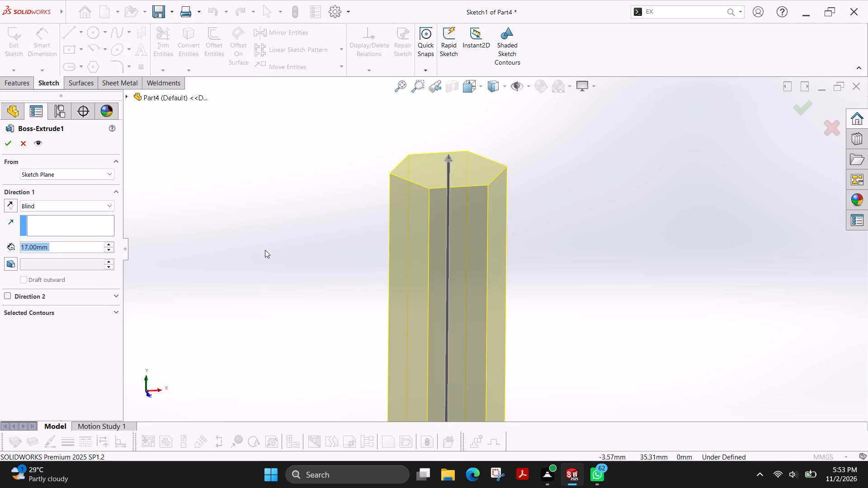
scroll(243, 262, up, 2)
key(Escape)
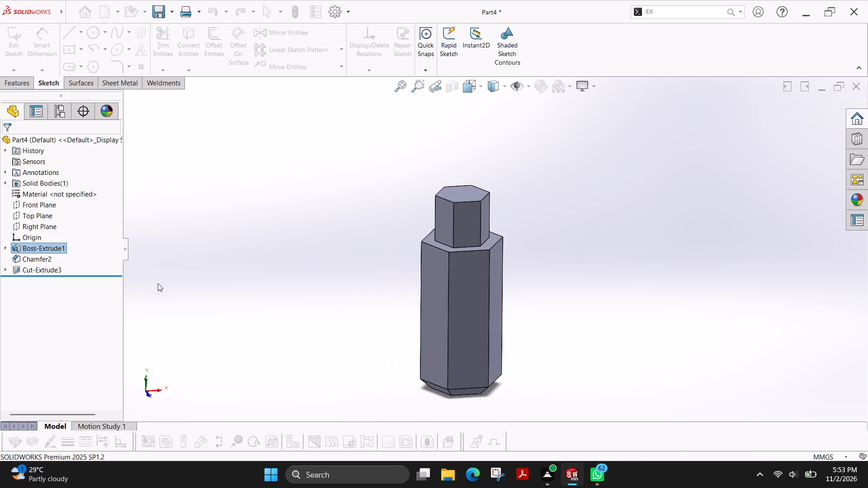
key(Escape)
Set the depth of the cut around the smaller top hexagon to 10 mm.
click(23, 272)
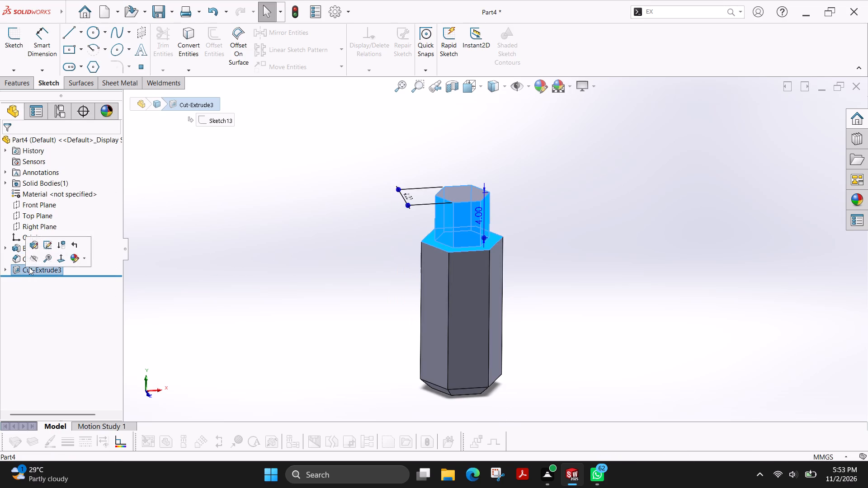
key(Escape)
click(48, 273)
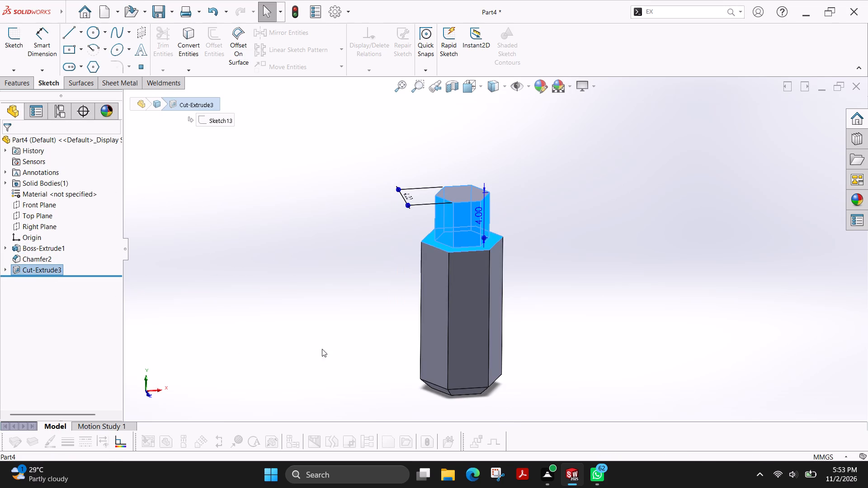
double_click(477, 218)
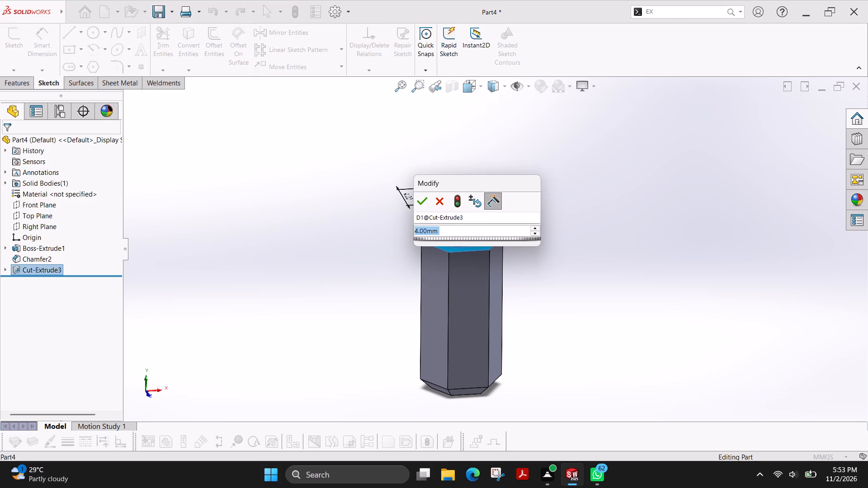
text(10)
key(Return)
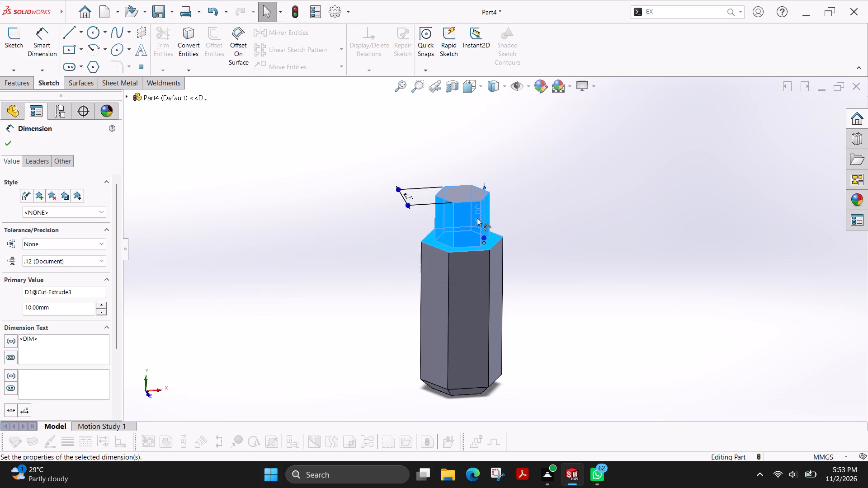
key(Escape)
key(Escape)
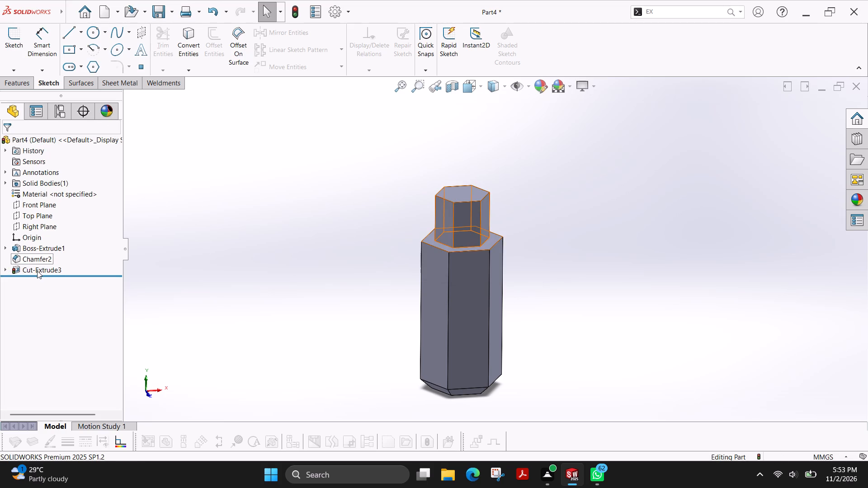
Reopen the settings of the cut around the smaller top hexagon and apply the 10 mm blind depth.
click(37, 271)
click(49, 245)
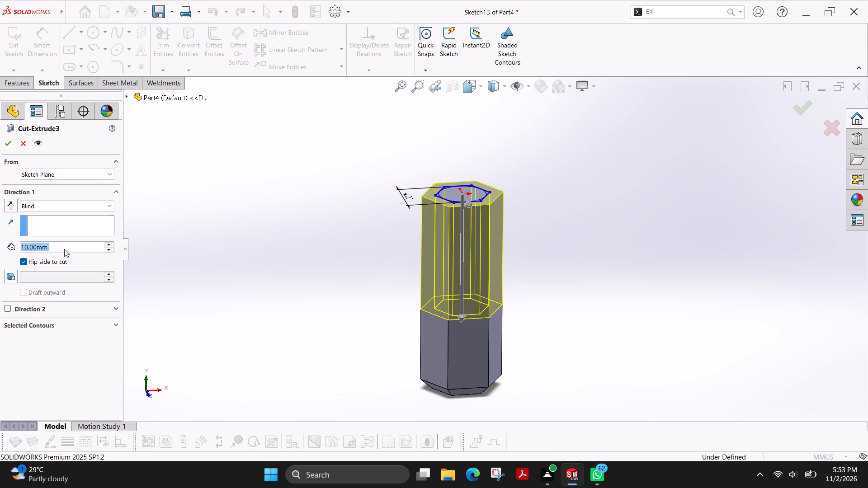
click(9, 142)
key(Escape)
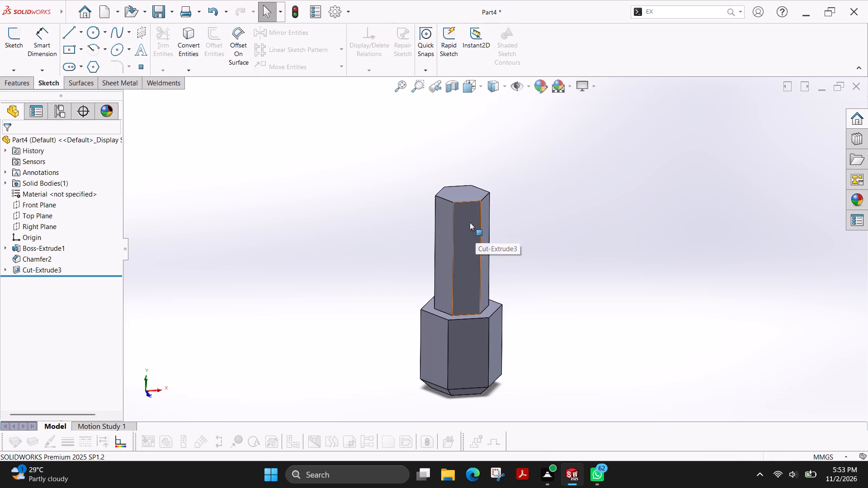
Start a sketch on the Front Plane and draw a horizontal line about 11.5 mm long across the upper part of the narrow section.
click(10, 43)
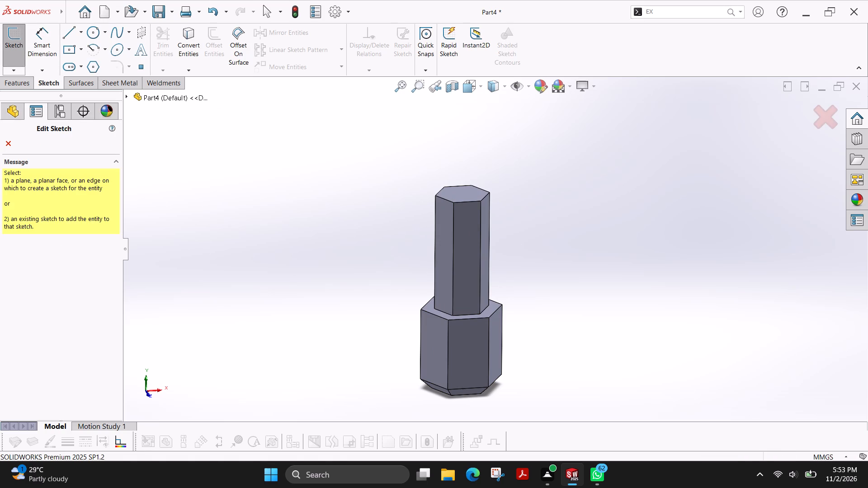
click(125, 98)
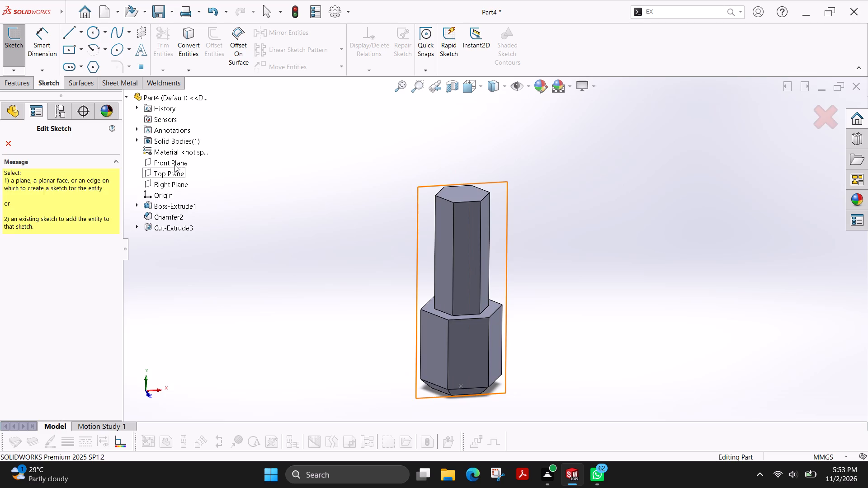
click(174, 164)
scroll(571, 172, down, 2)
scroll(530, 167, up, 3)
scroll(526, 168, down, 2)
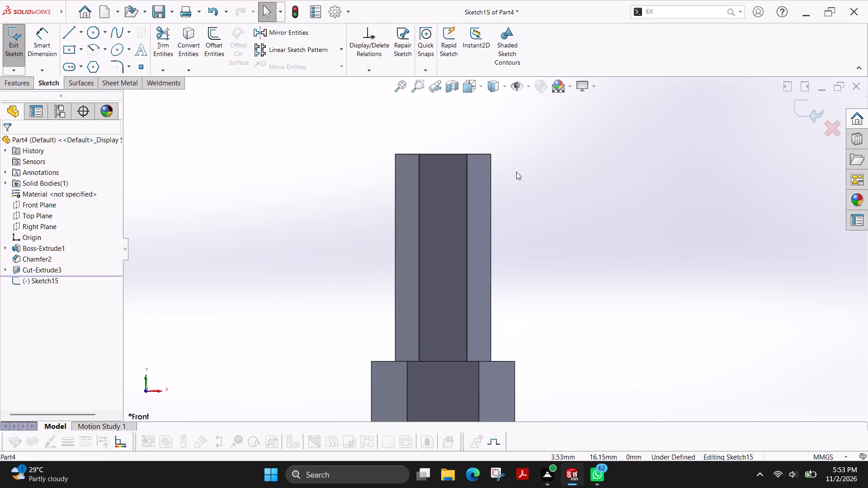
scroll(516, 172, down, 1)
click(76, 36)
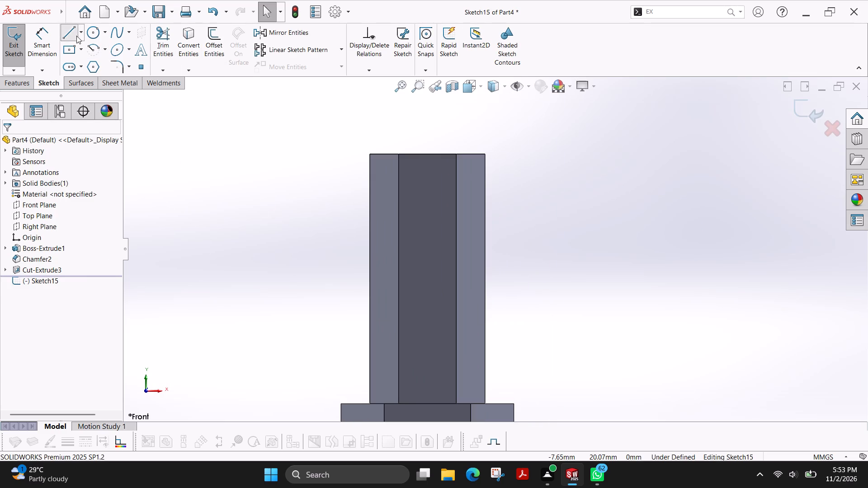
click(287, 236)
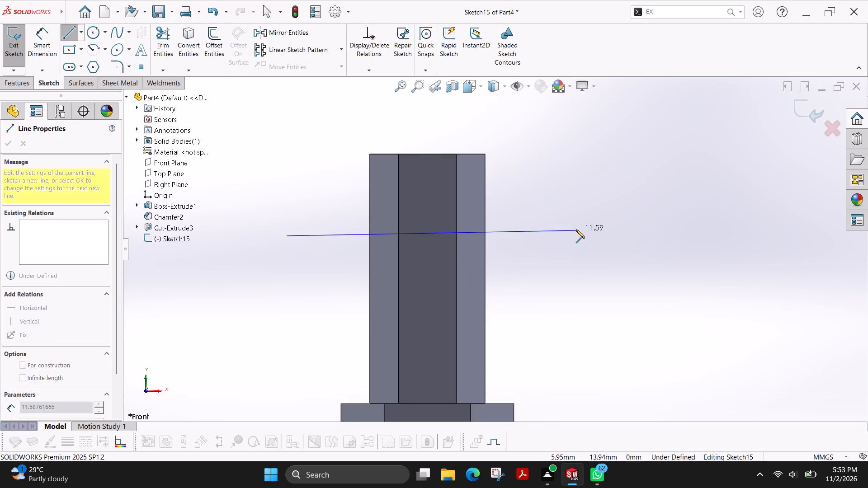
click(574, 237)
key(Escape)
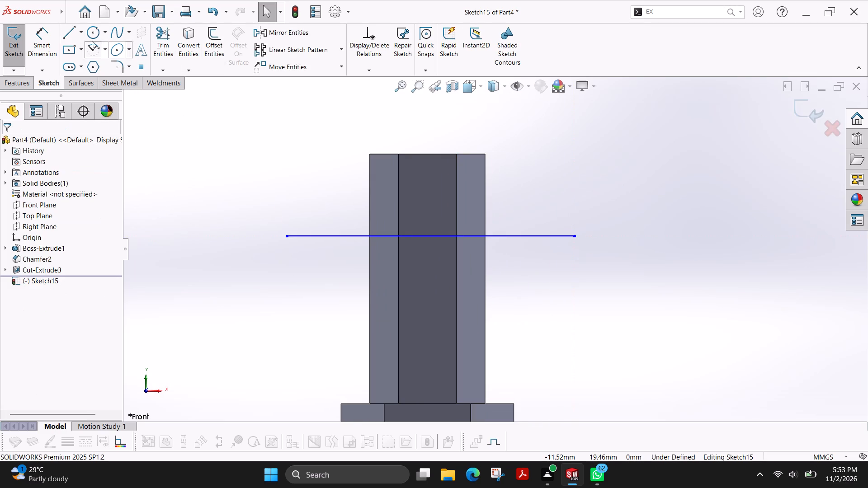
Dimension the horizontal line 4 mm below the top edge of the narrow section.
click(42, 52)
click(443, 155)
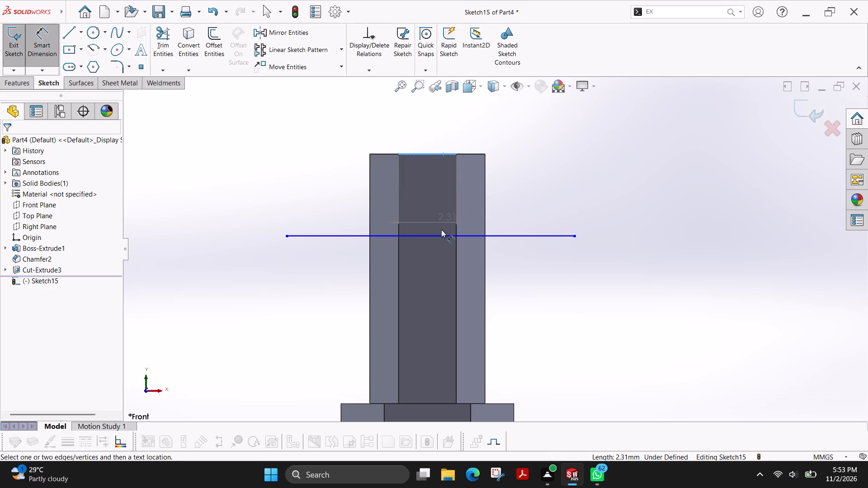
click(437, 235)
click(522, 192)
key(4)
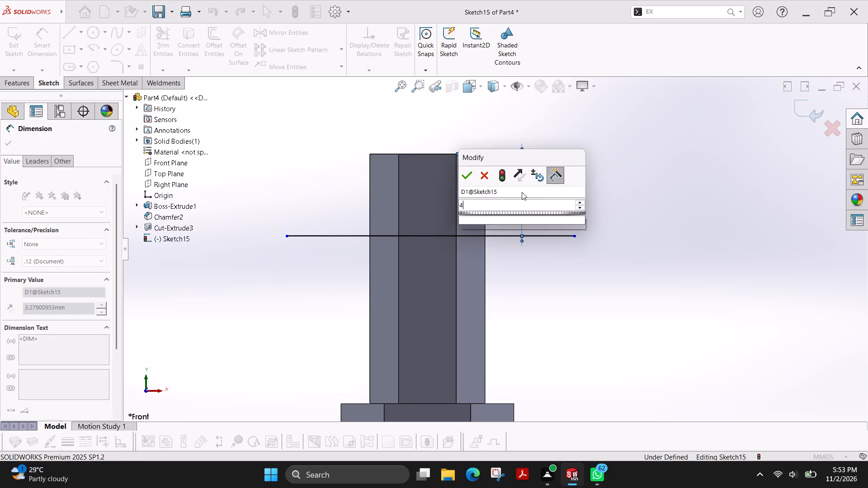
key(Return)
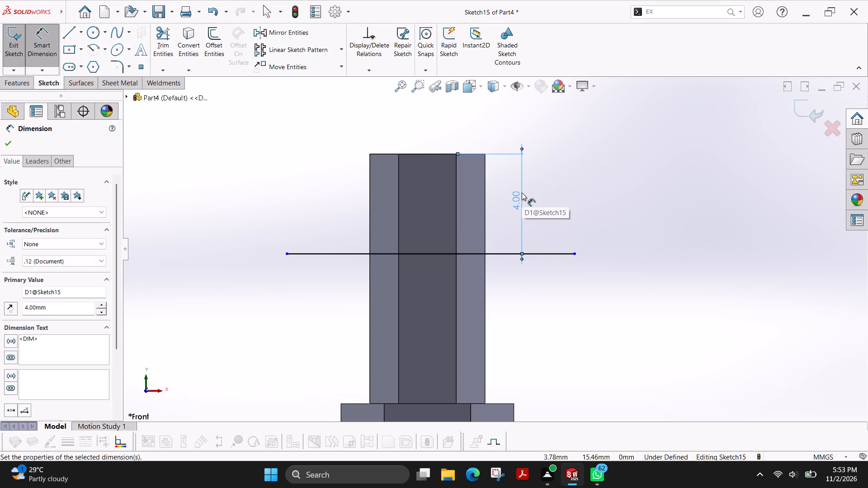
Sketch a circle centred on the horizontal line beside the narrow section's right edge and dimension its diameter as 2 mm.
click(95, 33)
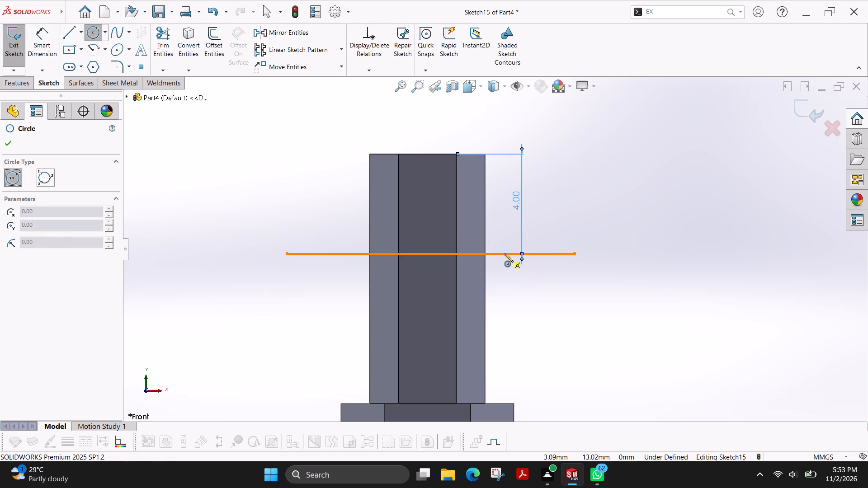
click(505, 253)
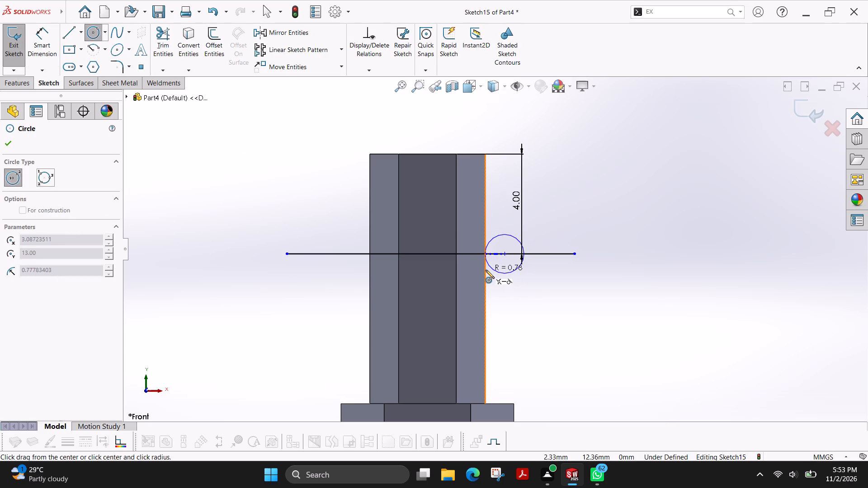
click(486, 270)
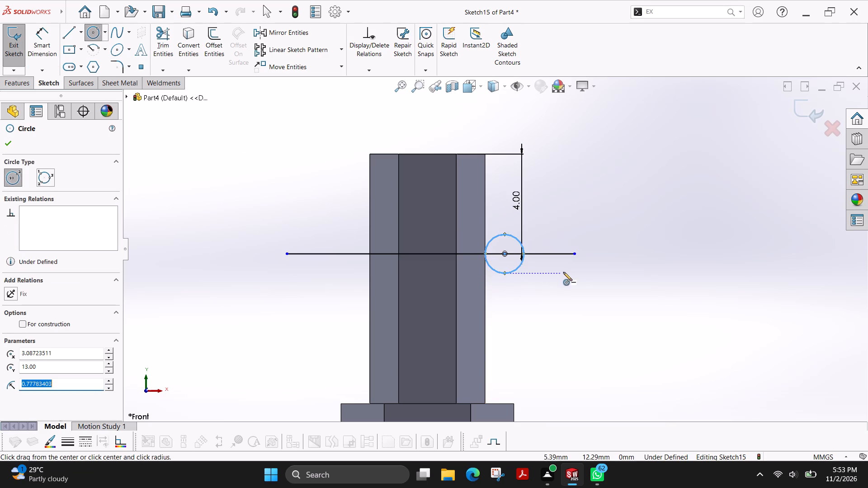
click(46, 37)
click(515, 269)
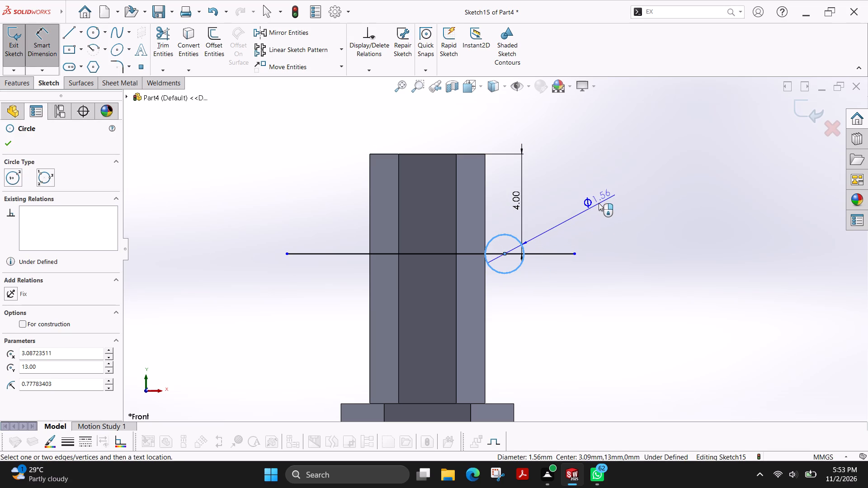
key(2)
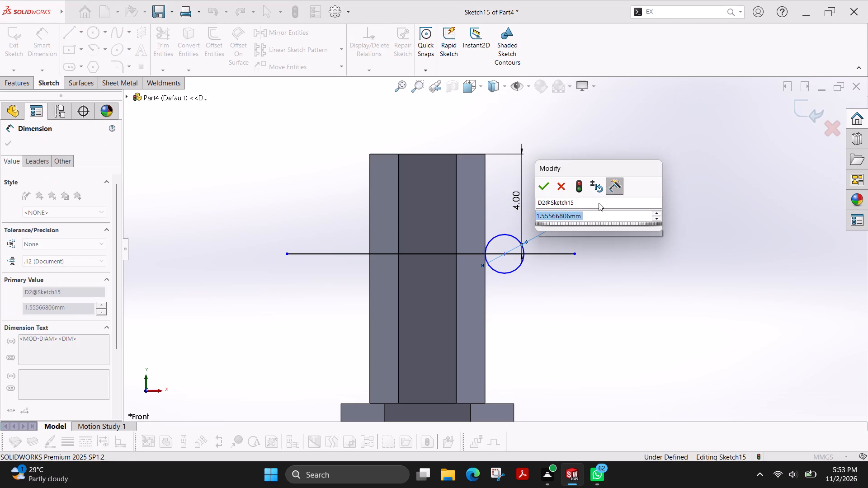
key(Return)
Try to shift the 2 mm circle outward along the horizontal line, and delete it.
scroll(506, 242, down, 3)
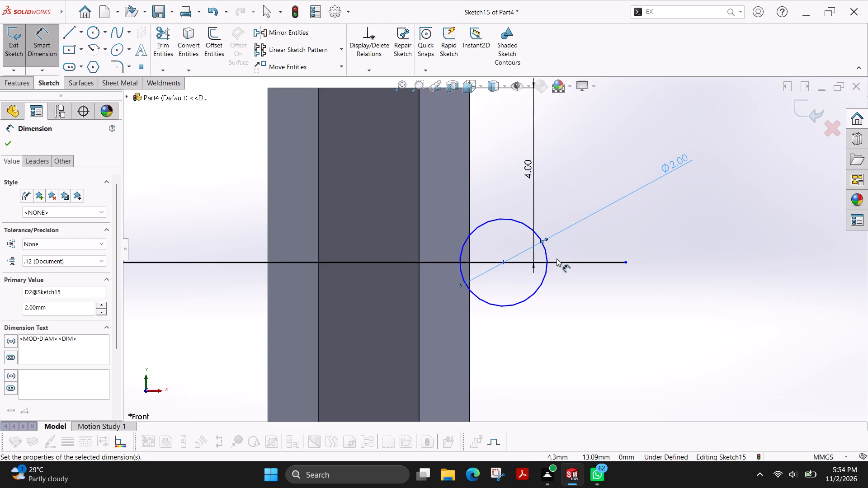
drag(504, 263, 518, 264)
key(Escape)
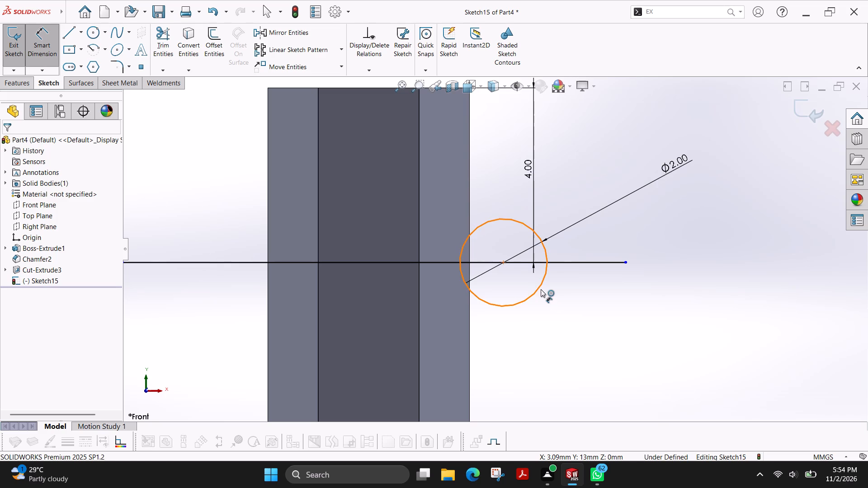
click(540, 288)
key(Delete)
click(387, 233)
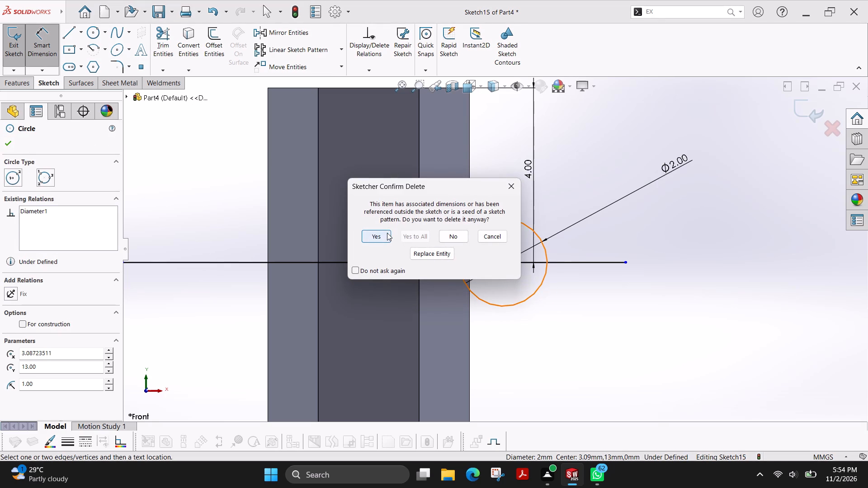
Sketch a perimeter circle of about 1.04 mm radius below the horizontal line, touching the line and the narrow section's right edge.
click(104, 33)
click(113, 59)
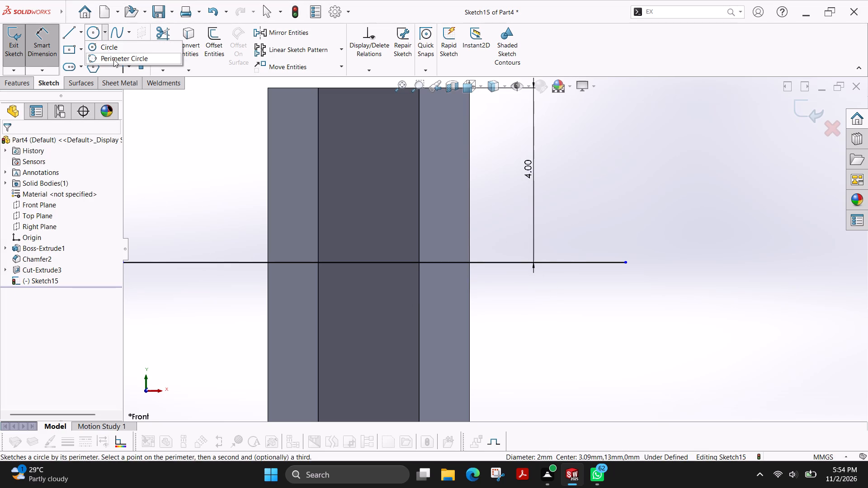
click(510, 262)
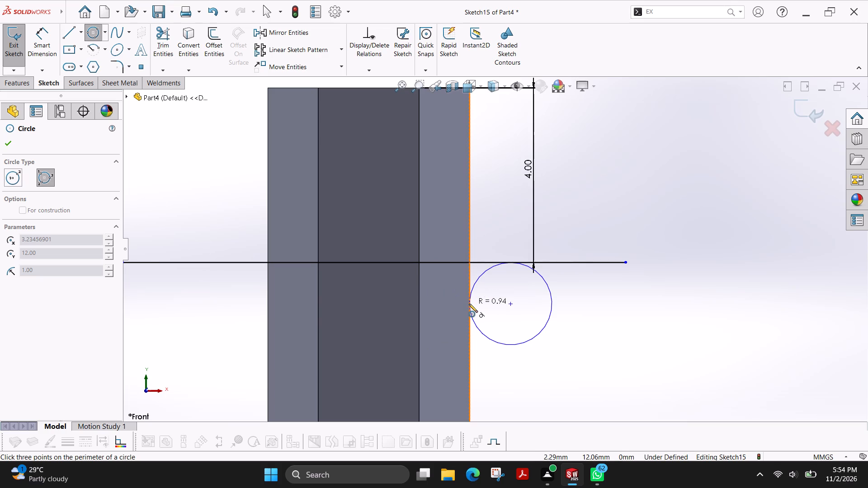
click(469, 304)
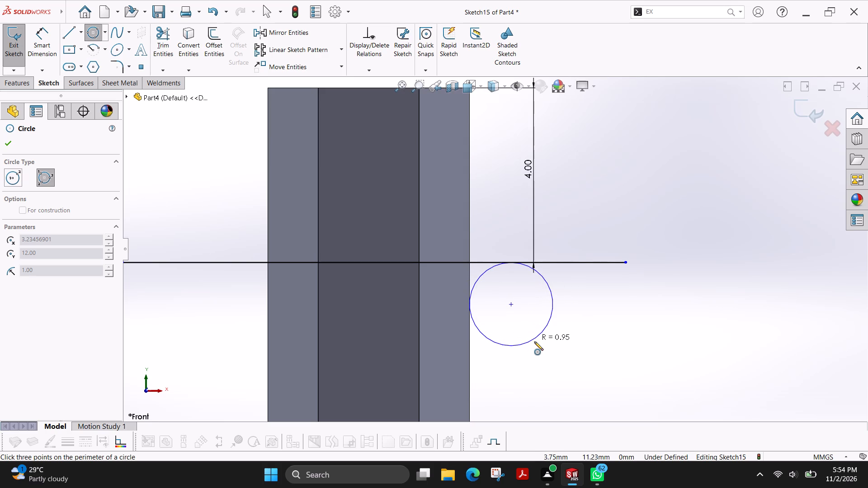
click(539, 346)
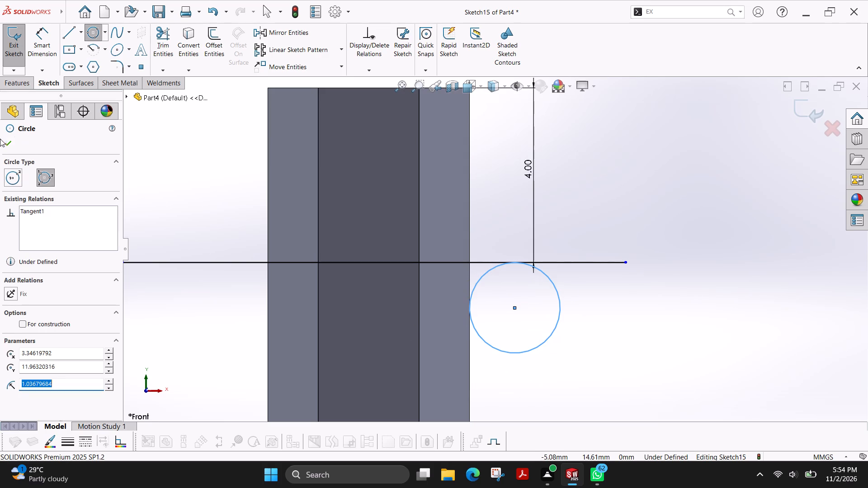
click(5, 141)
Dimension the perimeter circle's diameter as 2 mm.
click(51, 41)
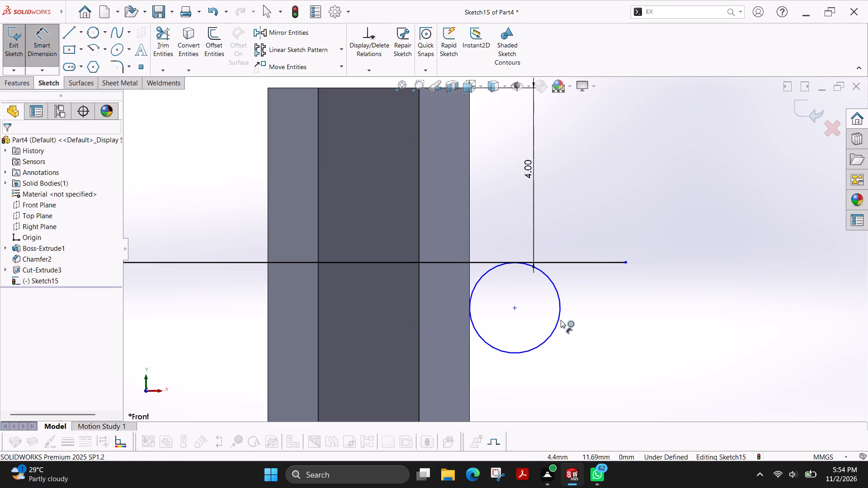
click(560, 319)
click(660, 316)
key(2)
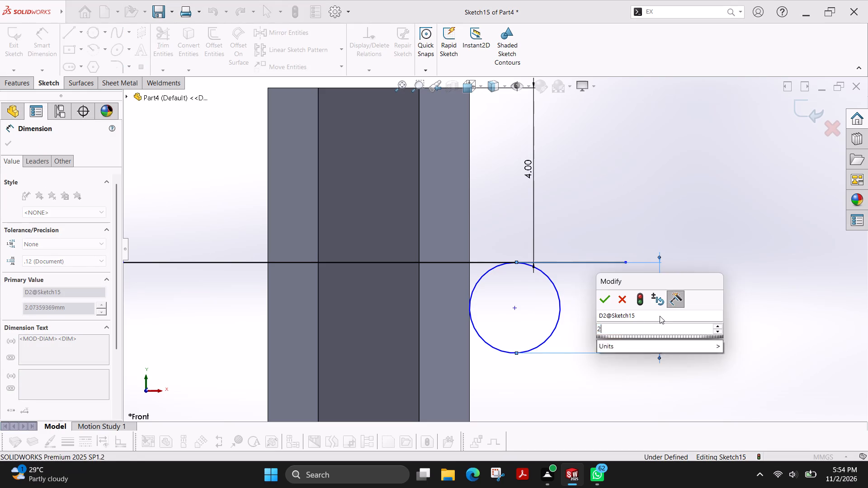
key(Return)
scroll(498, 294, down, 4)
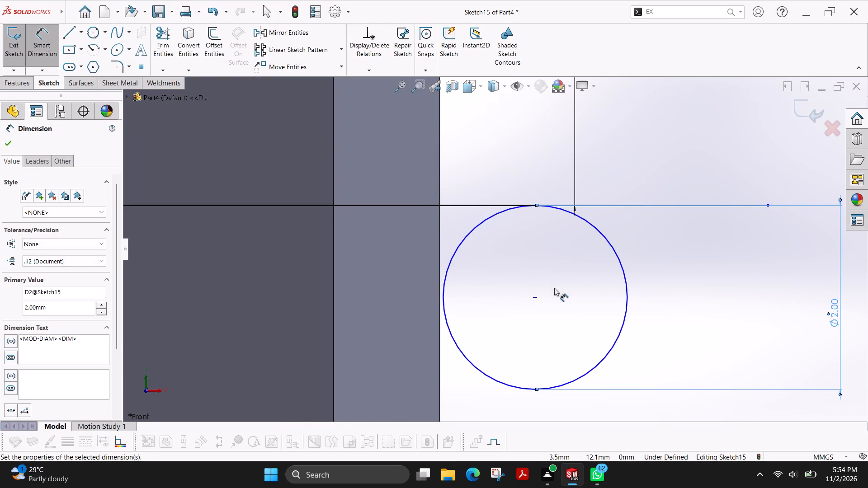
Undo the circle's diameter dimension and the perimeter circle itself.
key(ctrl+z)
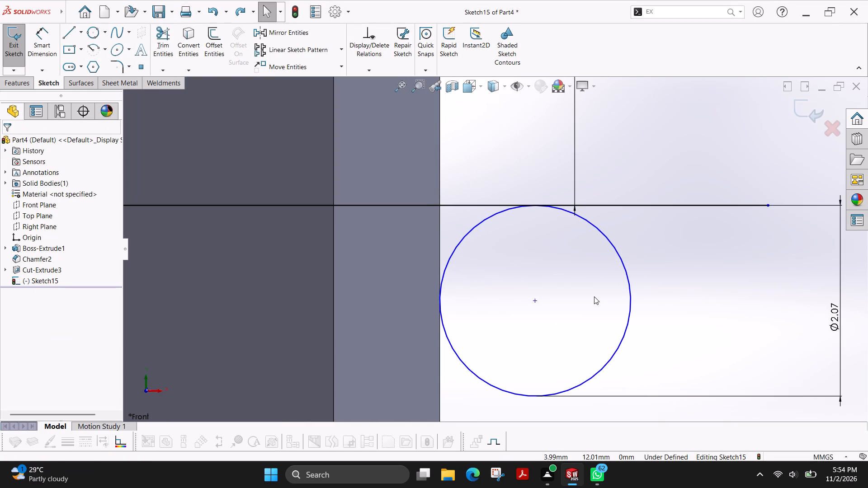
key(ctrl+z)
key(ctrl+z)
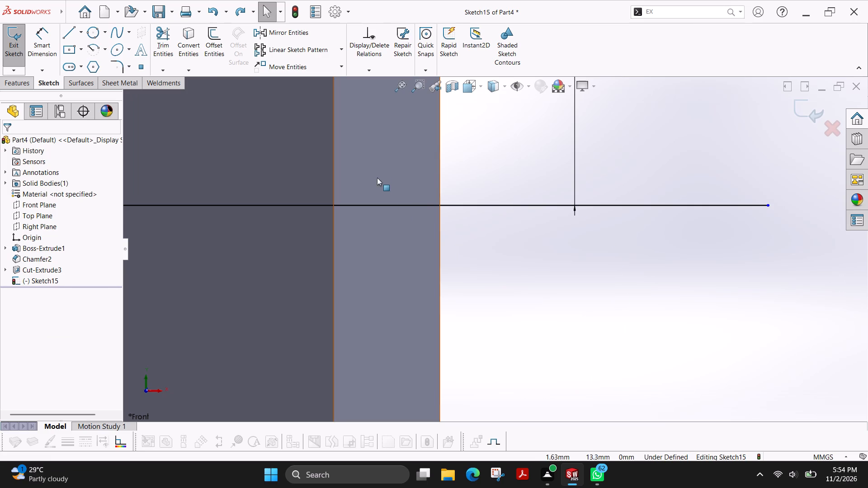
Sketch a perimeter circle of about 0.36 mm radius below the horizontal line, touching the line and the narrow section's right edge.
click(102, 35)
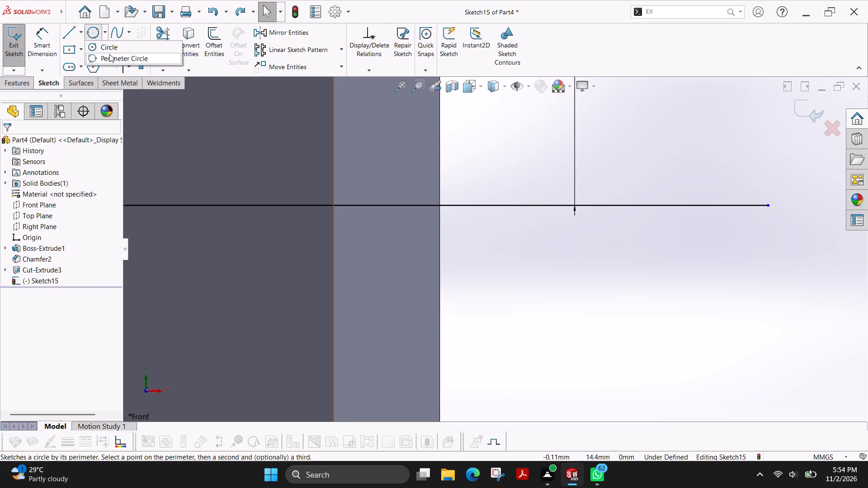
click(109, 56)
click(510, 203)
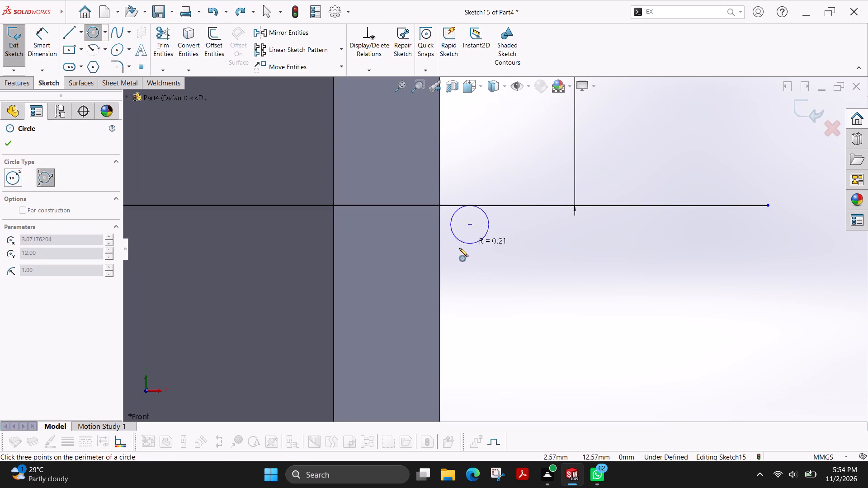
click(439, 250)
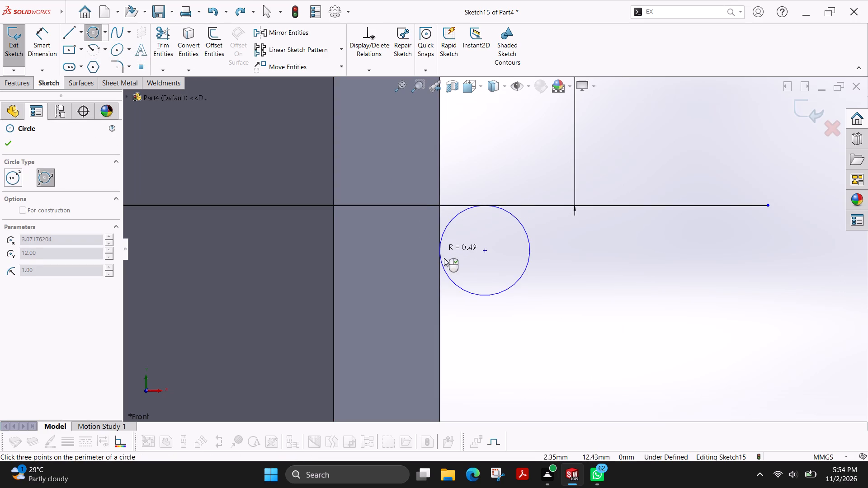
click(468, 272)
Dimension the small perimeter circle's diameter as 2 mm.
click(45, 36)
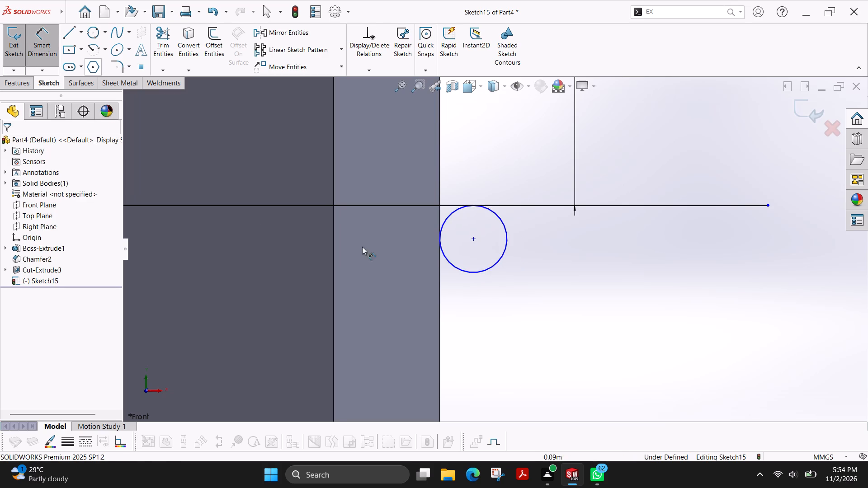
click(494, 268)
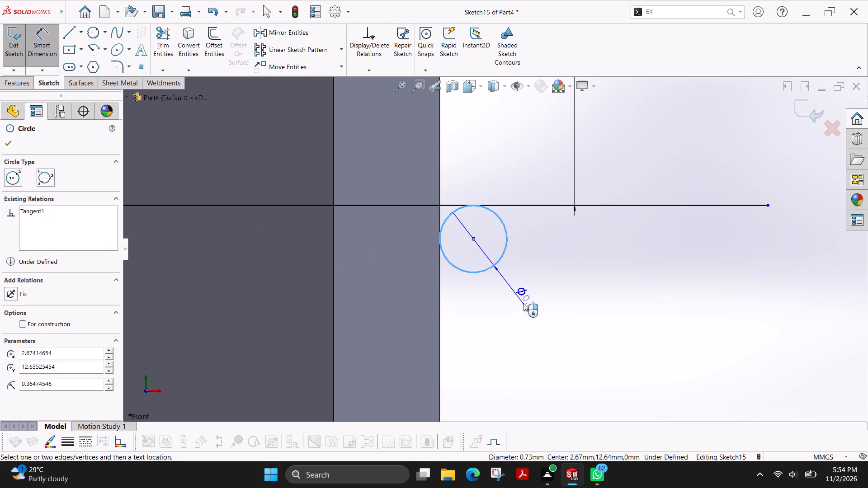
click(524, 303)
key(2)
key(Return)
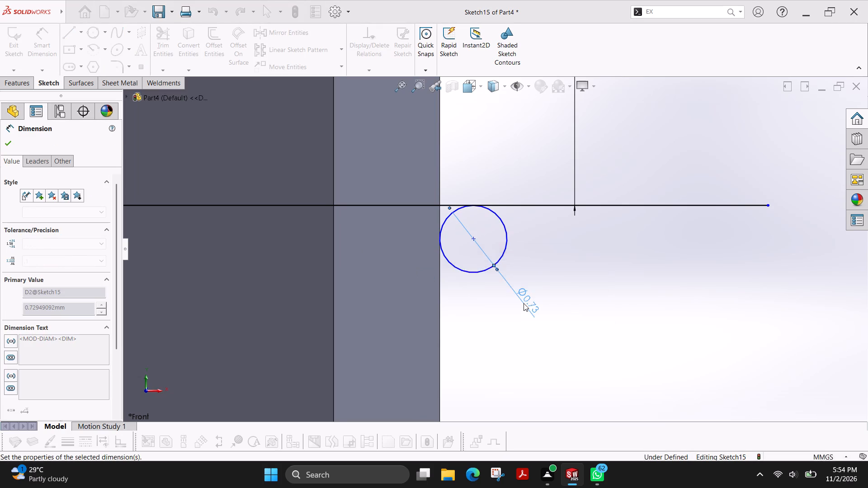
scroll(542, 272, up, 6)
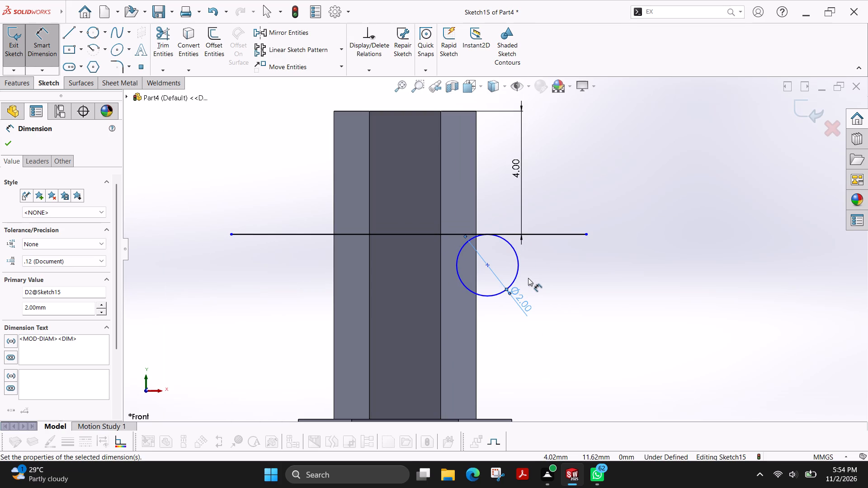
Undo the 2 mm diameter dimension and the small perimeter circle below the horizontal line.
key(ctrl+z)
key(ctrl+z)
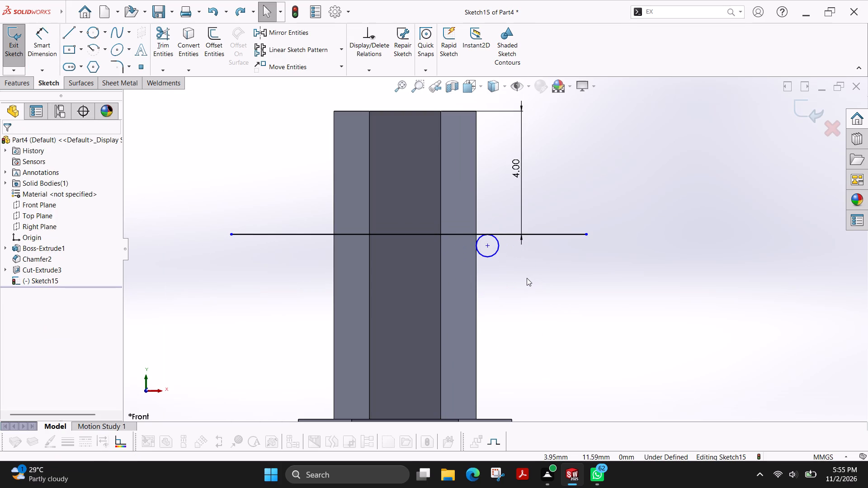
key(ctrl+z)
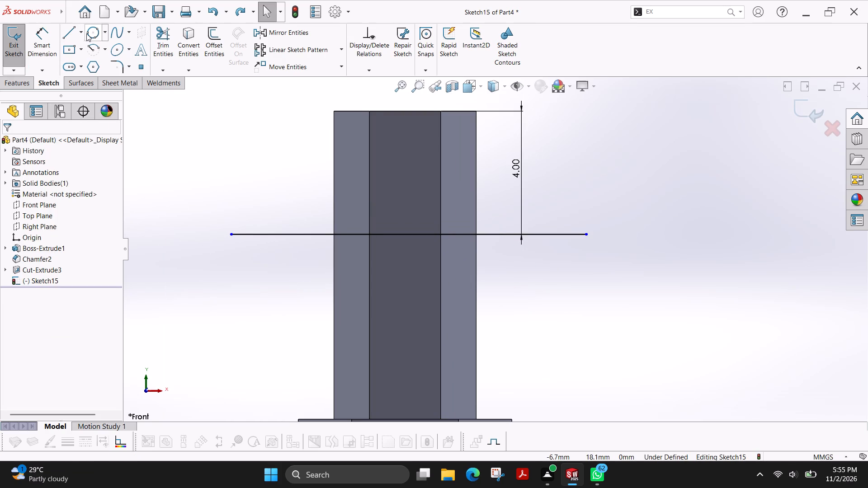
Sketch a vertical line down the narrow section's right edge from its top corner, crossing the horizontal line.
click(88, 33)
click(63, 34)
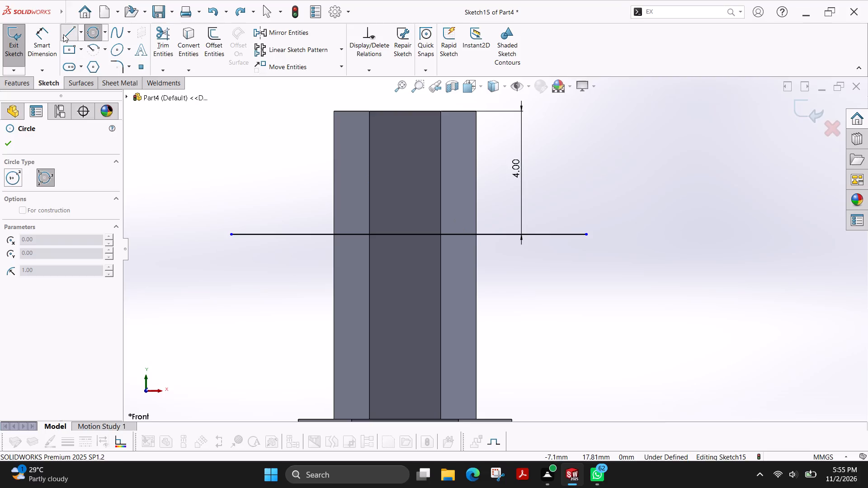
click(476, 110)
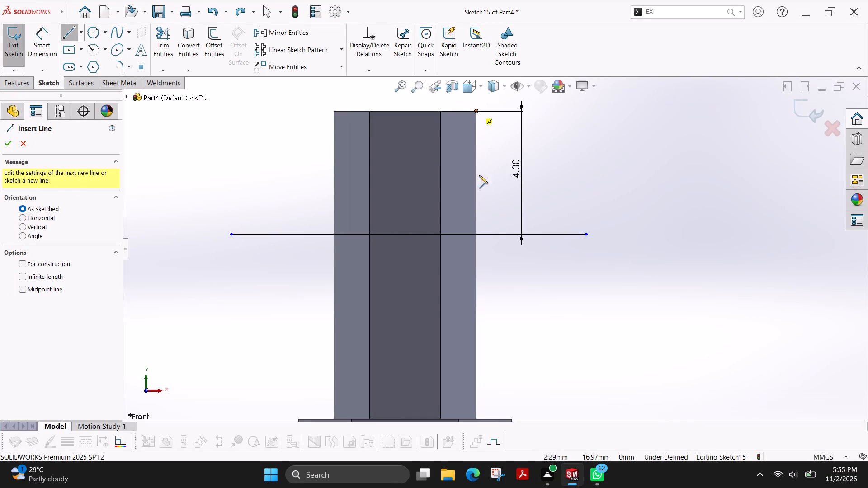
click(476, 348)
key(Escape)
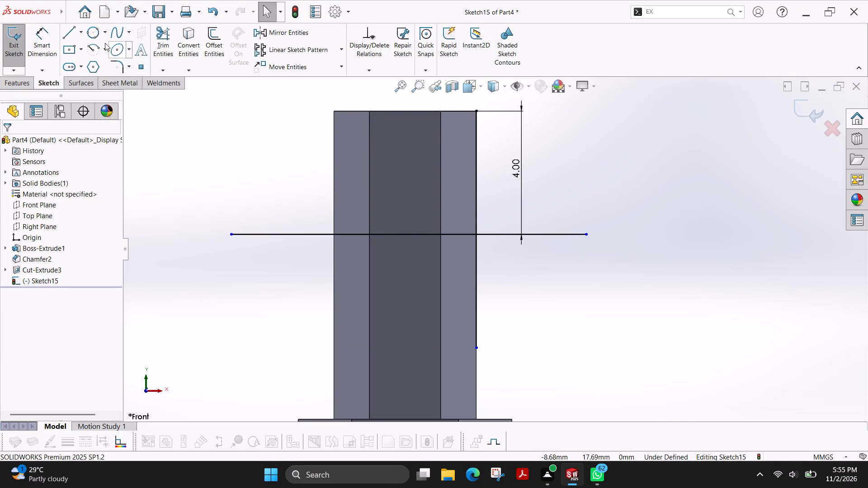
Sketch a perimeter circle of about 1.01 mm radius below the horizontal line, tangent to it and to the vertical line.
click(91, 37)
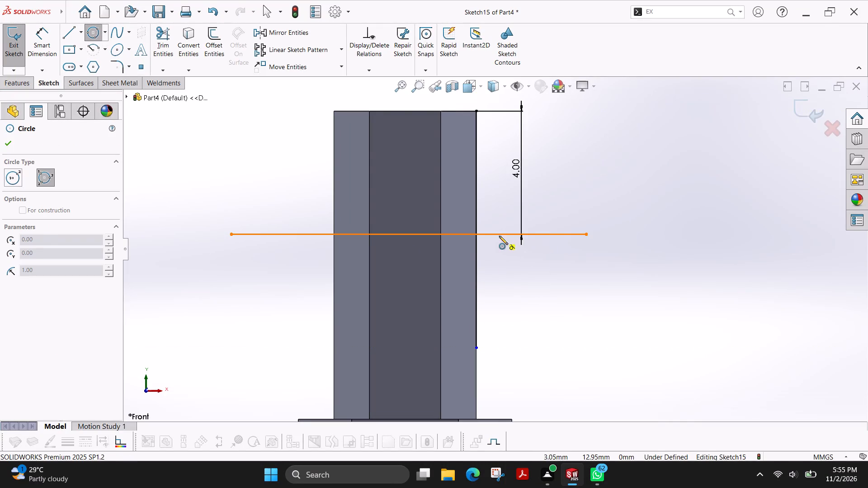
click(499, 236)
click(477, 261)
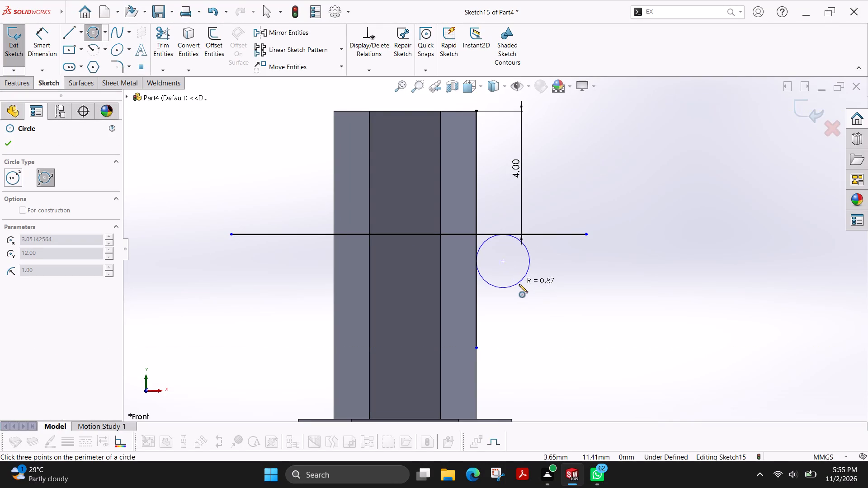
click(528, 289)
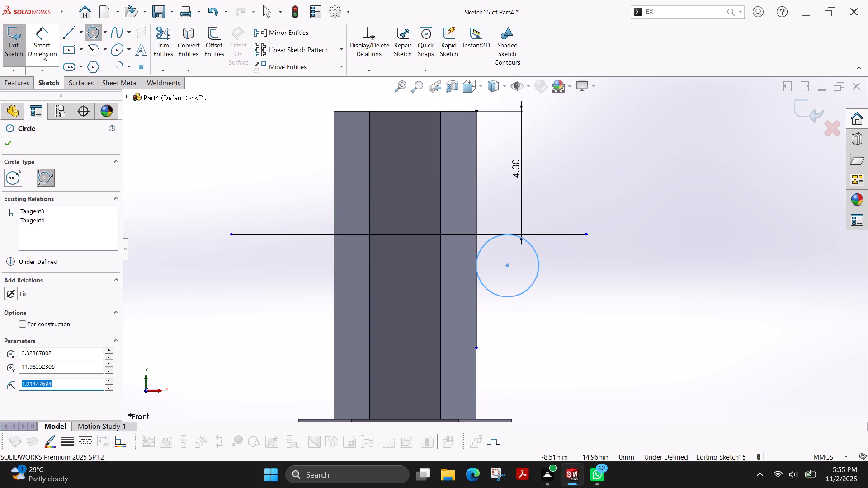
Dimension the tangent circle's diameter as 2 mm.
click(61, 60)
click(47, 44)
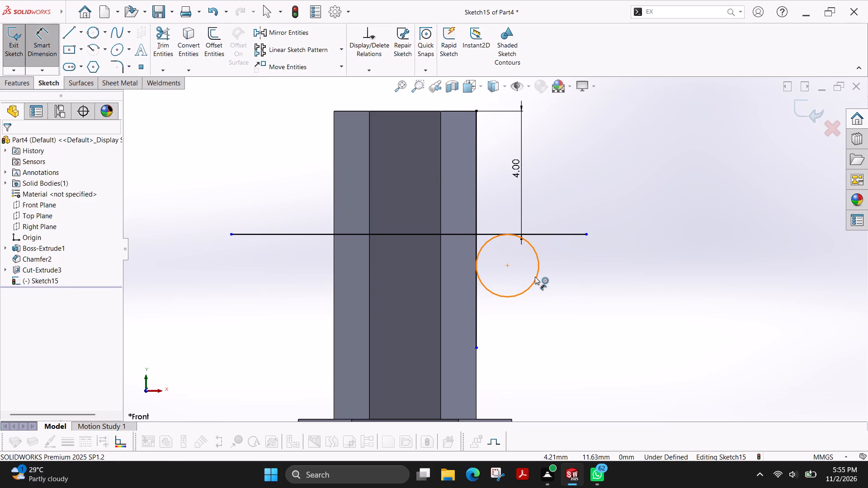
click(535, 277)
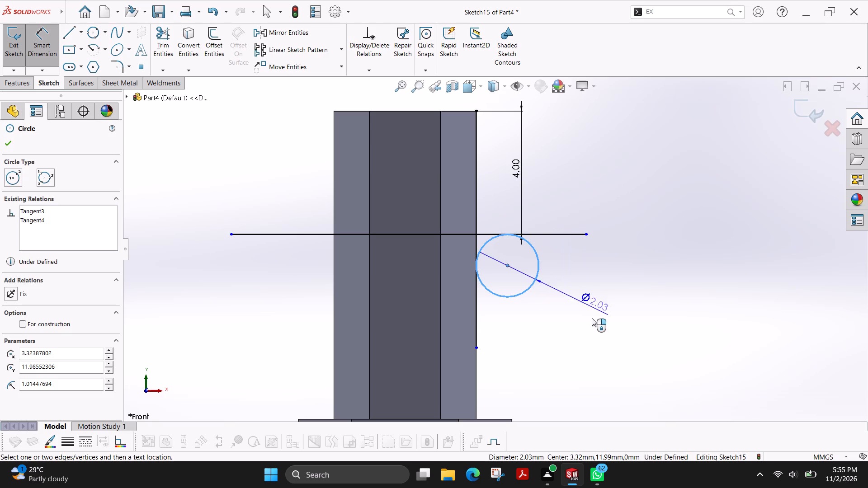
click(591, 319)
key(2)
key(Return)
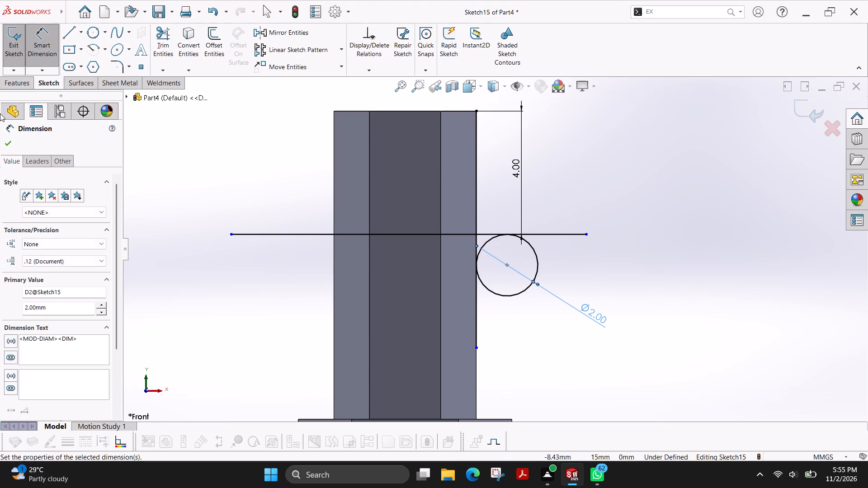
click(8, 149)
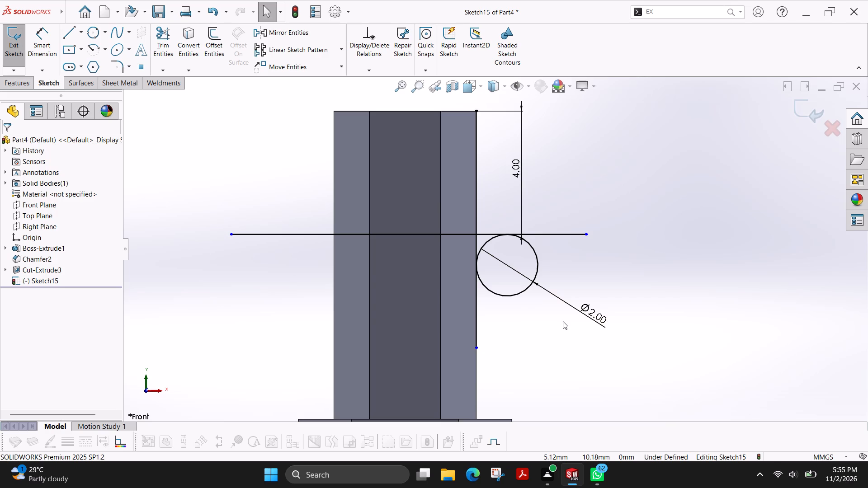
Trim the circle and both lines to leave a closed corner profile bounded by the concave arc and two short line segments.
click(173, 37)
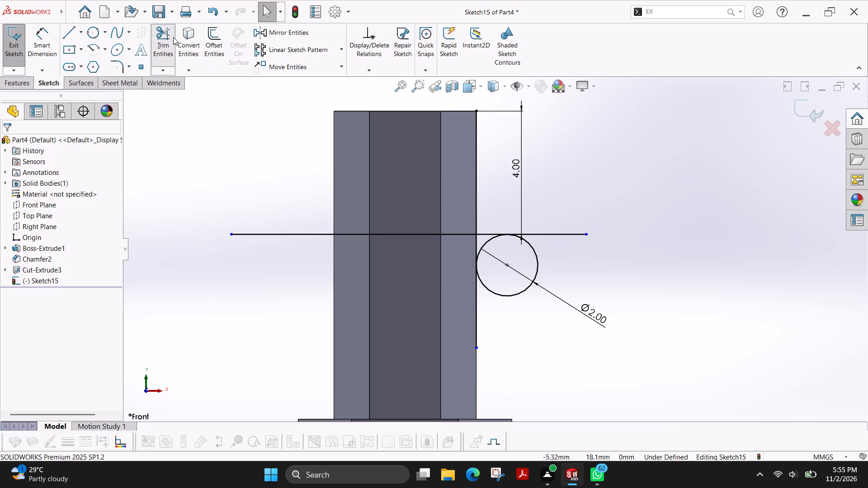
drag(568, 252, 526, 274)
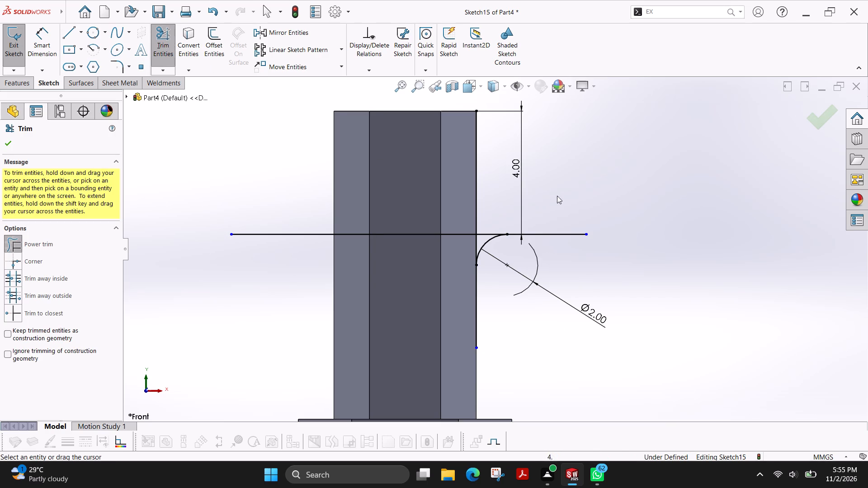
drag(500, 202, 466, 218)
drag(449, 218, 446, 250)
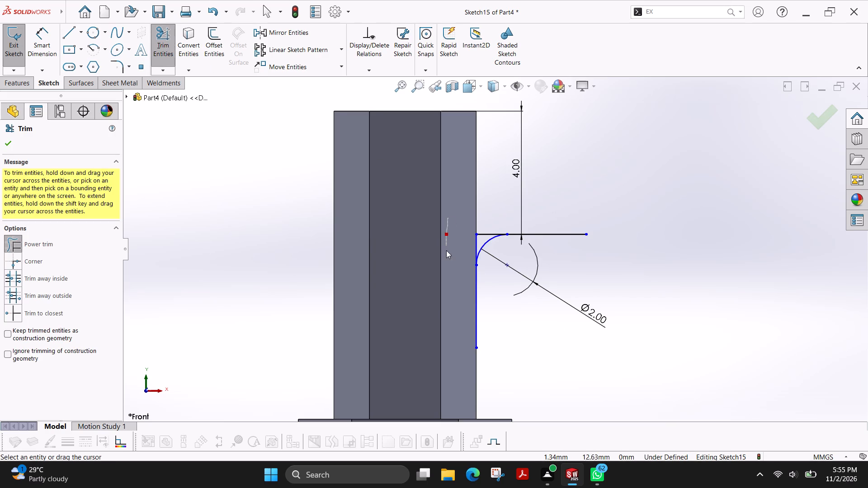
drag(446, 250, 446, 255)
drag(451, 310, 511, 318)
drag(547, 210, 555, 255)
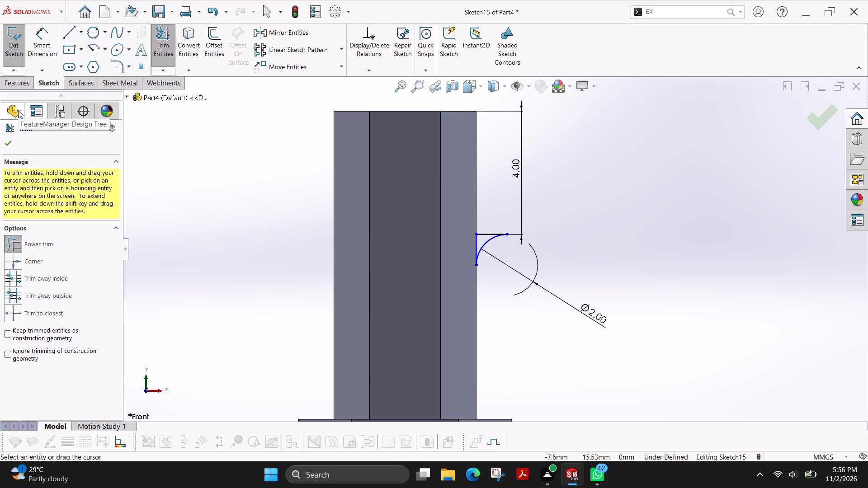
Undo the whole groove profile sketch and the narrow section's cut, back to the open 4 mm hexagon sketch on the top face.
key(ctrl+z)
key(ctrl+z)
key(ctrl+z)
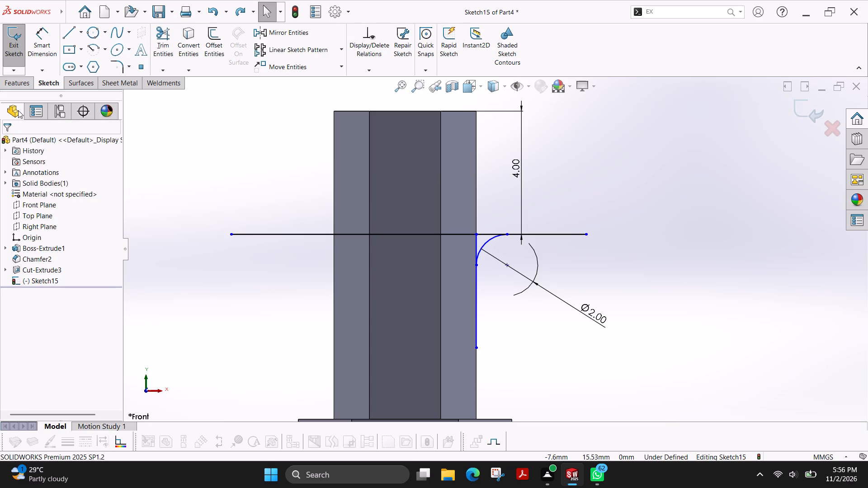
key(ctrl+z)
key(ctrl+z)
key(ctrl+z)
key(ctrl+z)
key(ctrl+z)
key(ctrl+z)
key(ctrl+z)
key(ctrl+z)
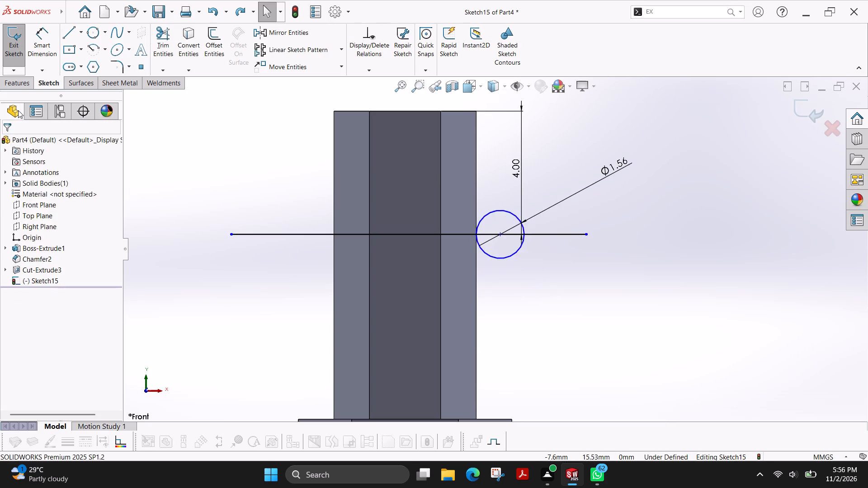
key(ctrl+z)
key(ctrl+z)
key(ctrl+z)
key(ctrl+z)
key(ctrl+z)
key(ctrl+z)
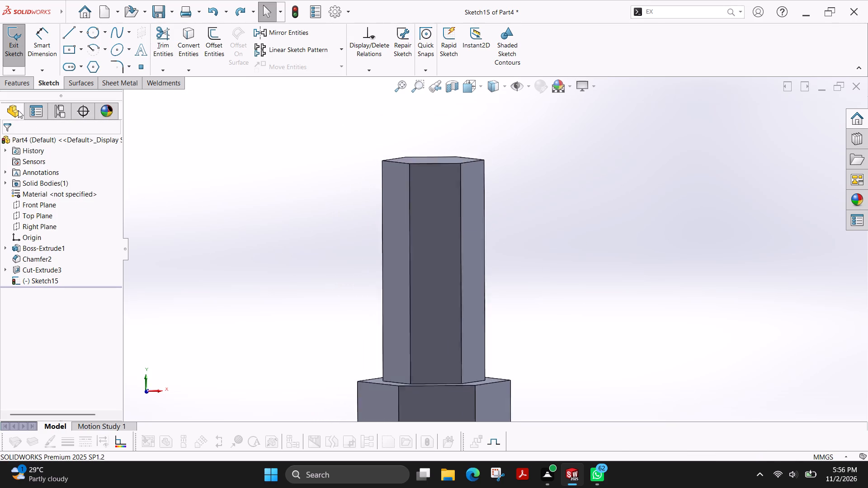
key(ctrl+z)
key(ctrl+z)
key(ctrl+z)
key(ctrl+z)
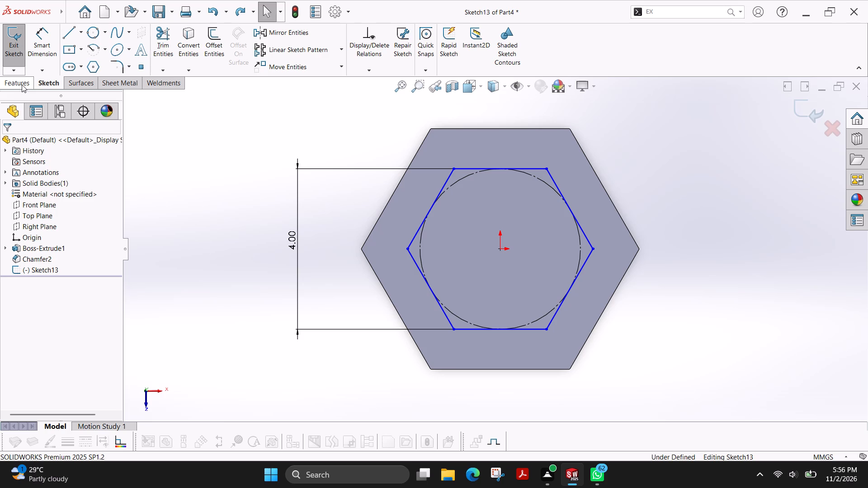
Extrude-cut the hexagon sketch to a blind depth of 4 mm with the side to cut flipped, removing the material outside it.
click(22, 84)
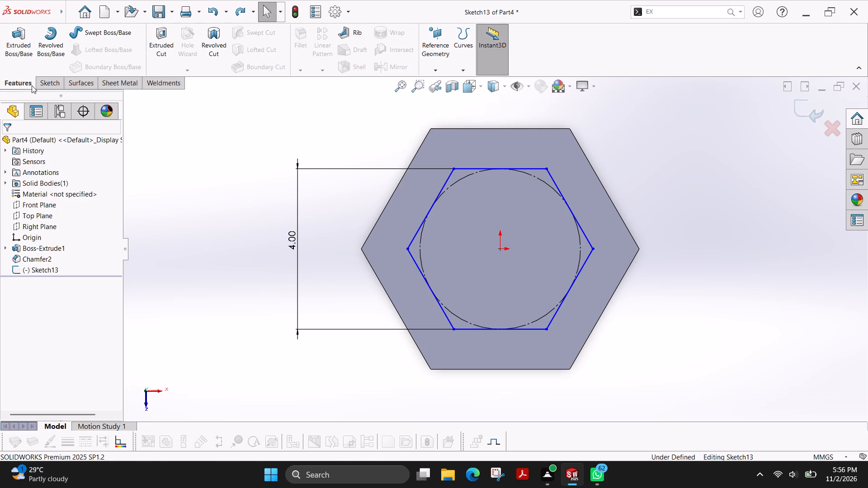
click(48, 47)
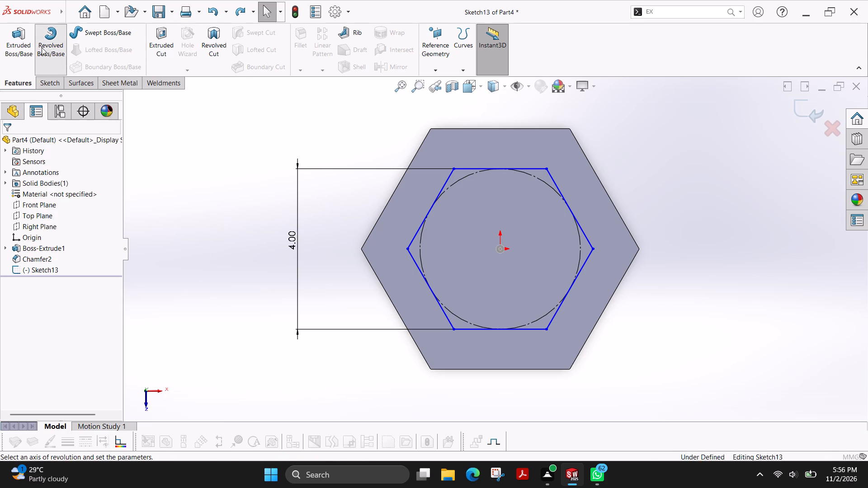
click(26, 141)
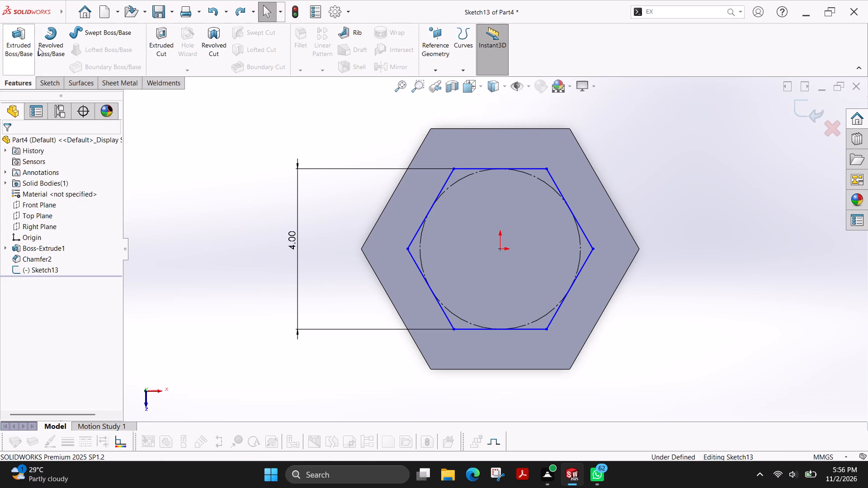
click(165, 35)
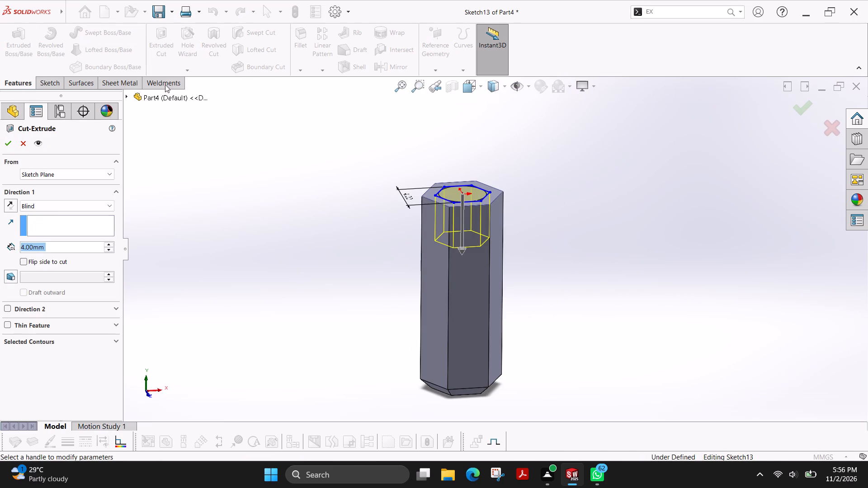
click(36, 260)
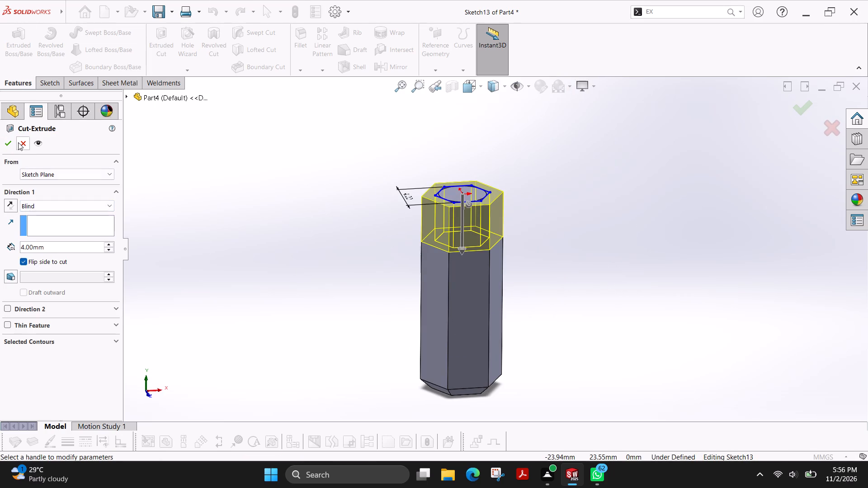
click(4, 142)
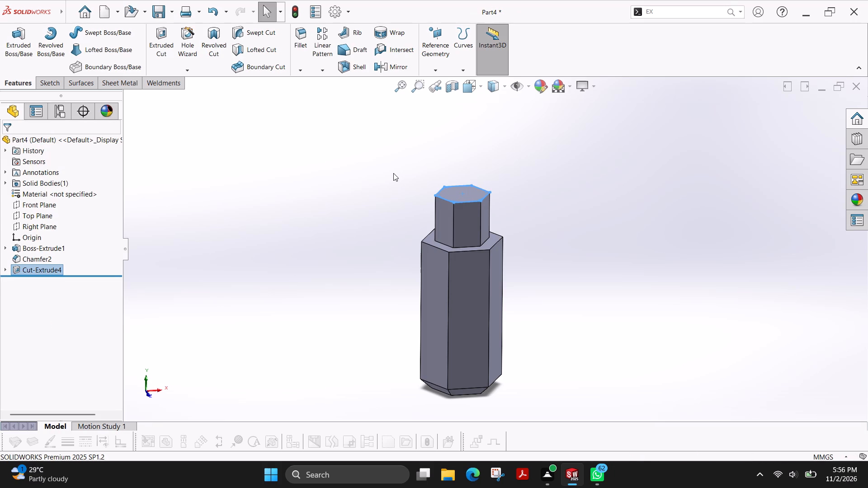
key(Escape)
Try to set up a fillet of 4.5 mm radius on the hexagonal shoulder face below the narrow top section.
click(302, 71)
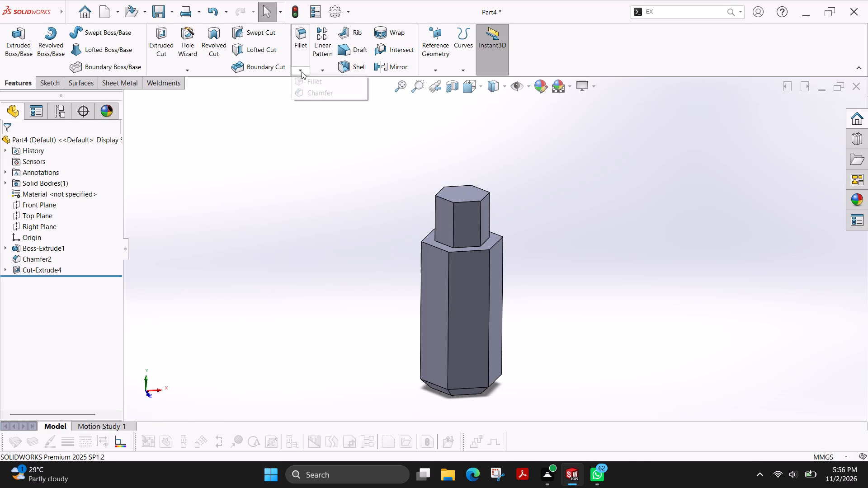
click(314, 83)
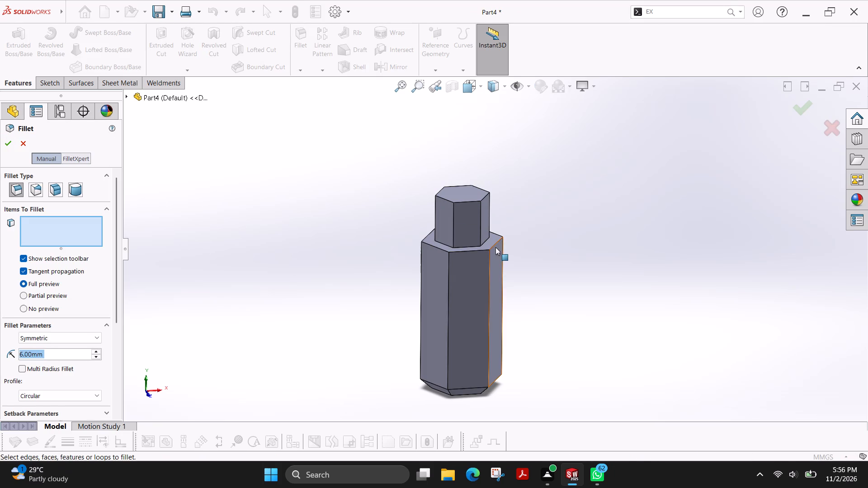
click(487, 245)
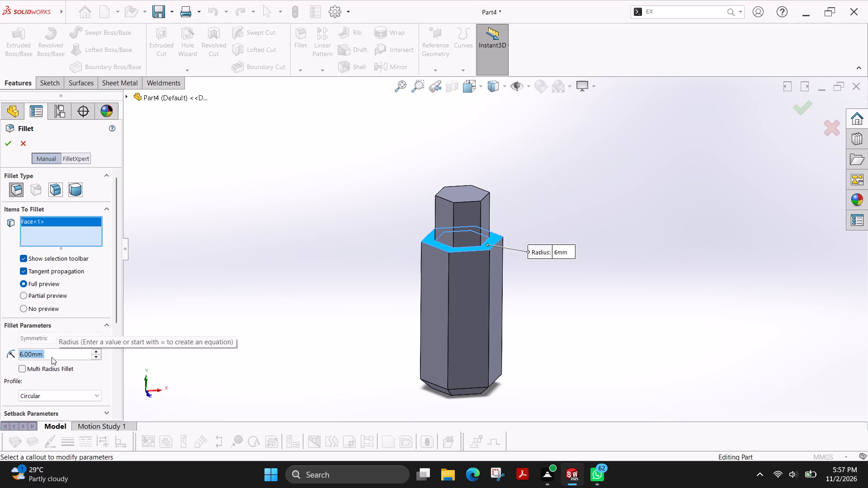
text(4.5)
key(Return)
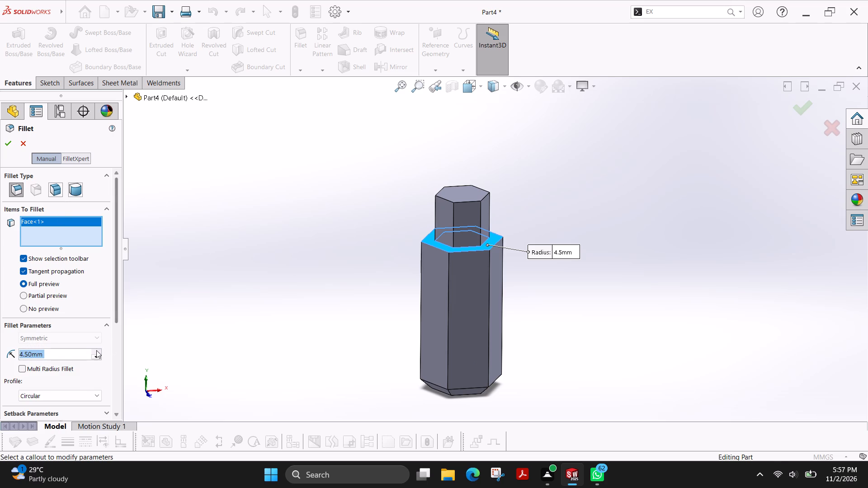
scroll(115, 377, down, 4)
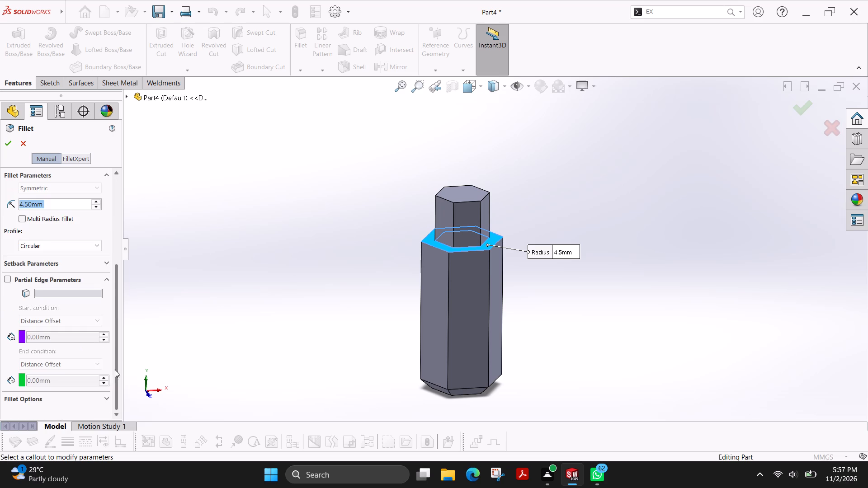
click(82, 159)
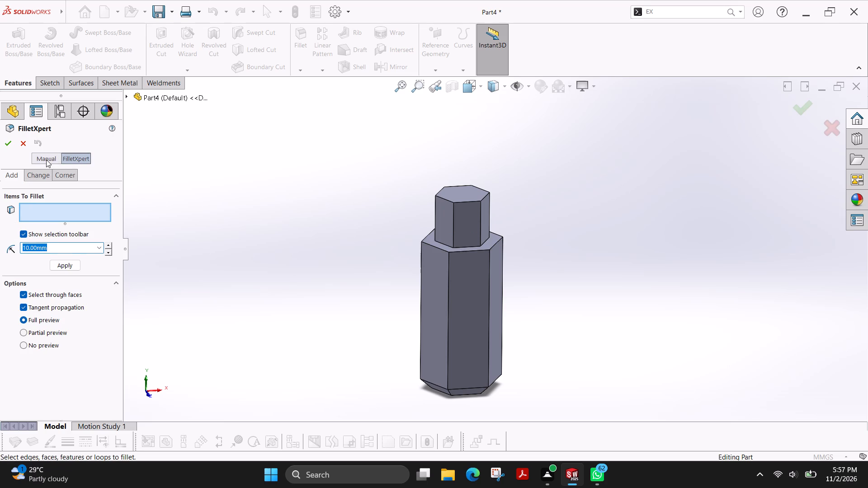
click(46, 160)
Apply a constant-size fillet of 6 mm radius to the hexagonal shoulder face below the narrow top section.
scroll(53, 198, up, 1)
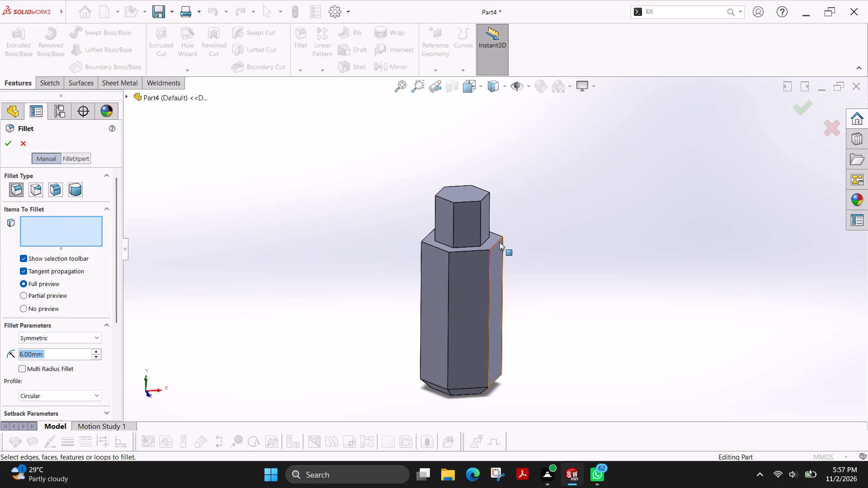
click(495, 240)
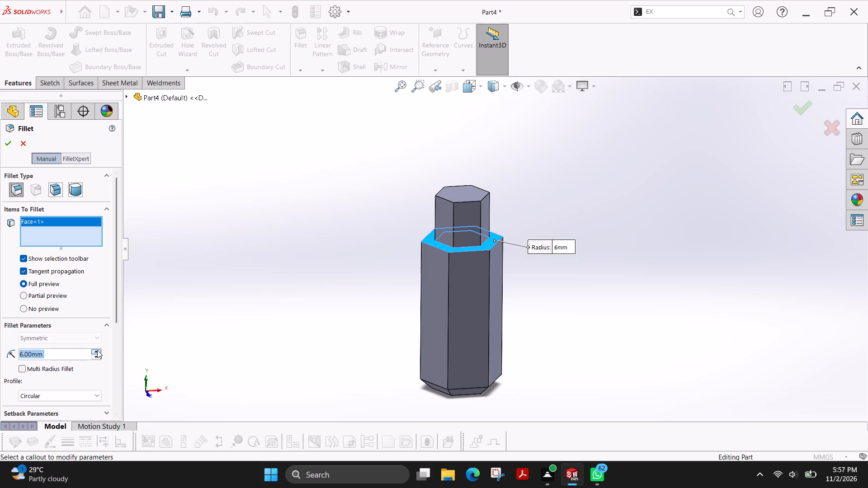
click(5, 145)
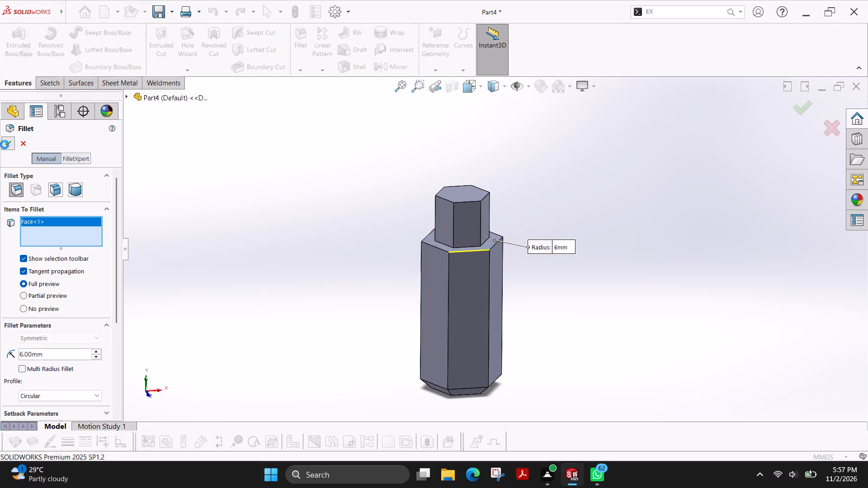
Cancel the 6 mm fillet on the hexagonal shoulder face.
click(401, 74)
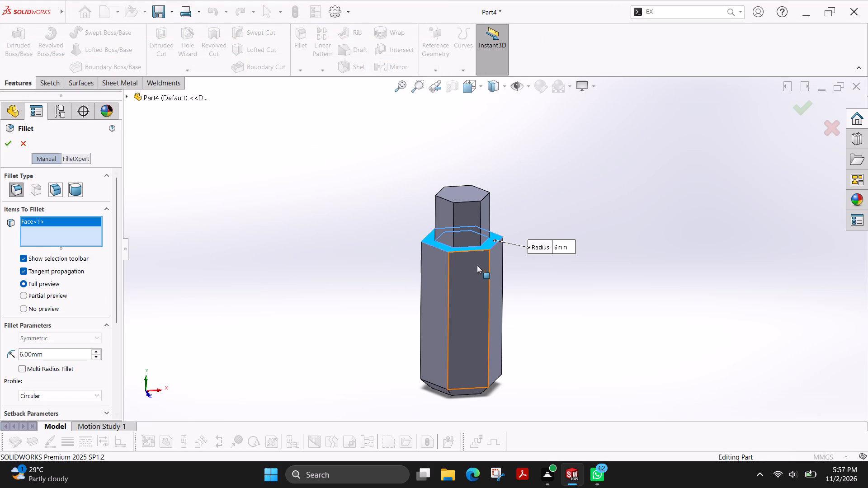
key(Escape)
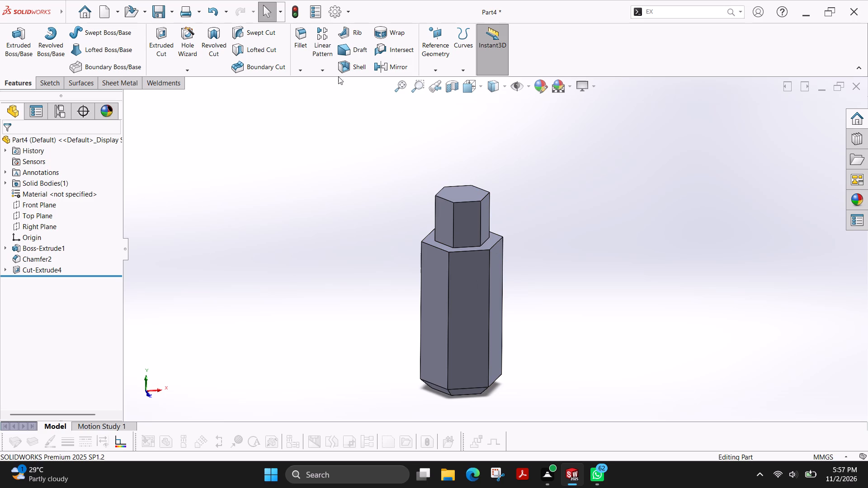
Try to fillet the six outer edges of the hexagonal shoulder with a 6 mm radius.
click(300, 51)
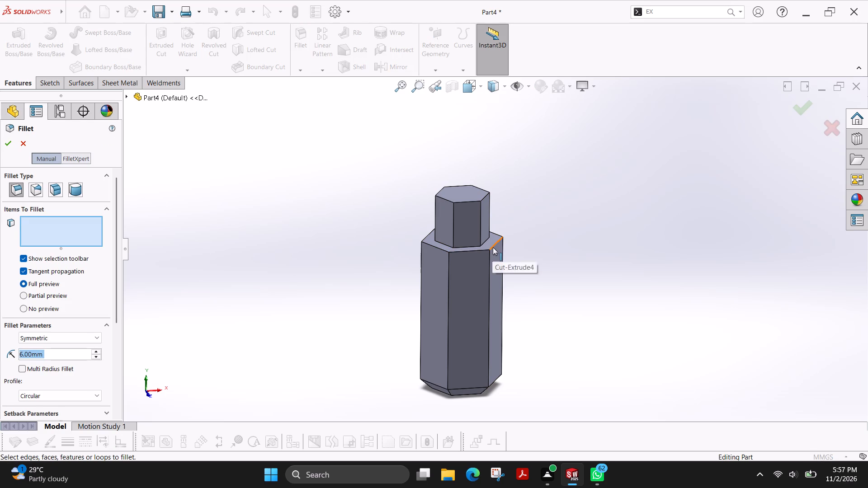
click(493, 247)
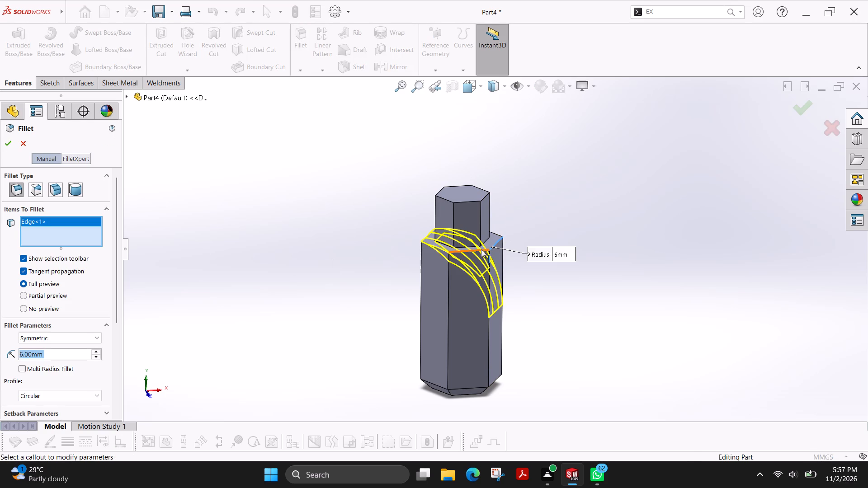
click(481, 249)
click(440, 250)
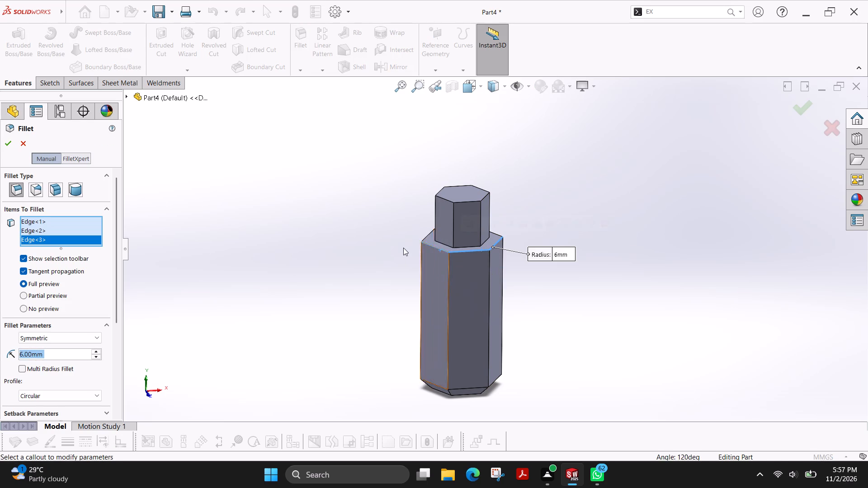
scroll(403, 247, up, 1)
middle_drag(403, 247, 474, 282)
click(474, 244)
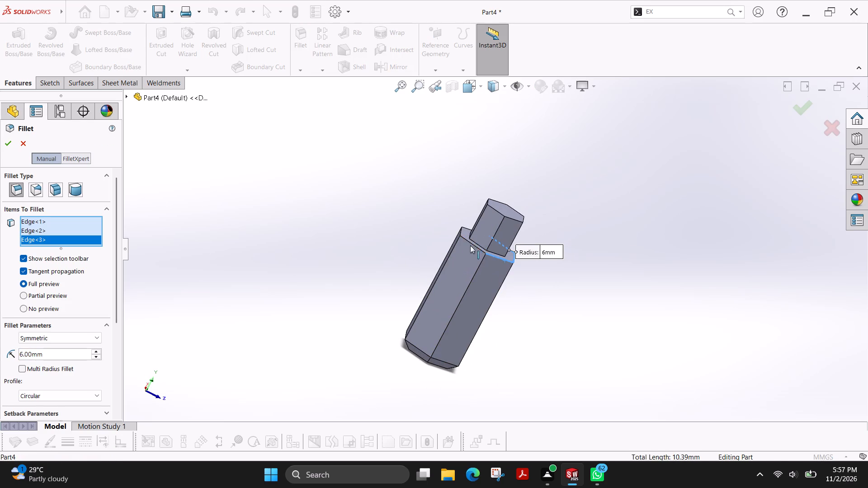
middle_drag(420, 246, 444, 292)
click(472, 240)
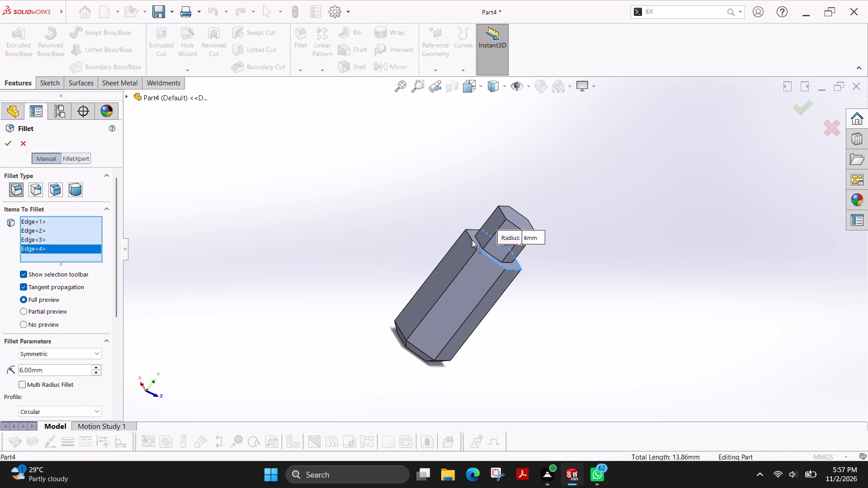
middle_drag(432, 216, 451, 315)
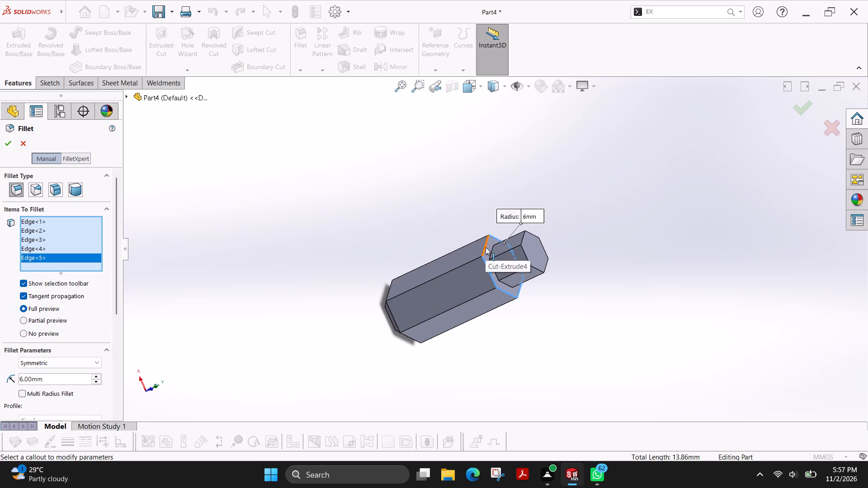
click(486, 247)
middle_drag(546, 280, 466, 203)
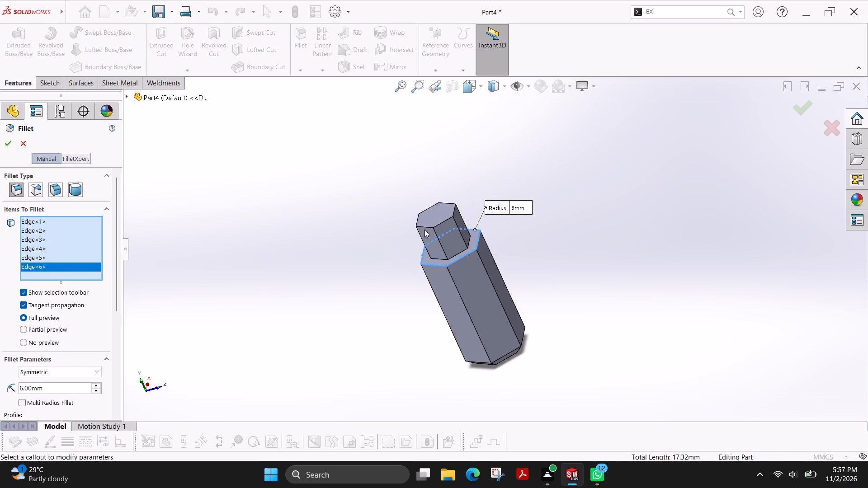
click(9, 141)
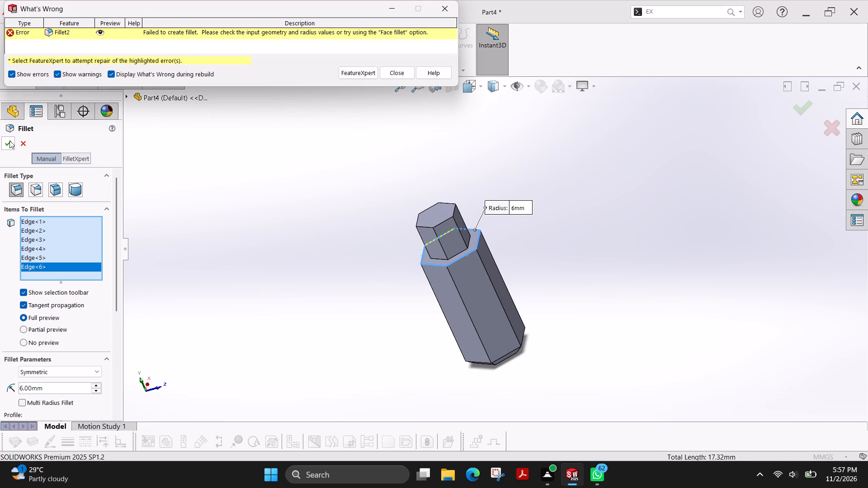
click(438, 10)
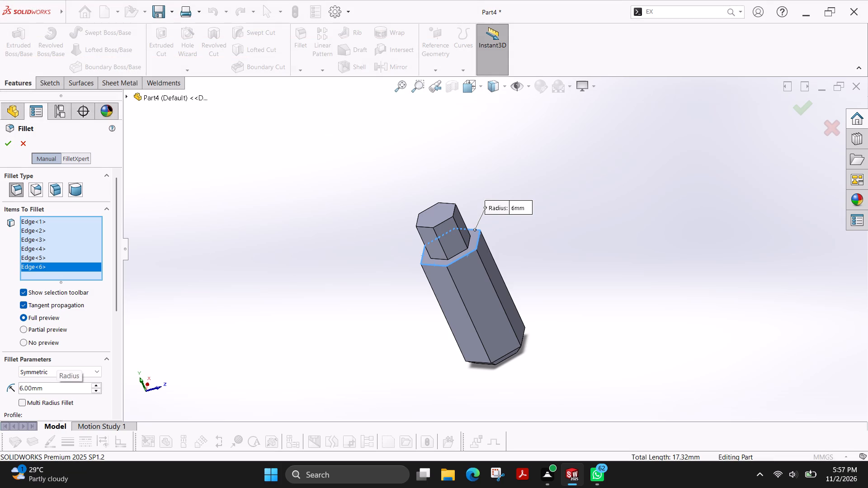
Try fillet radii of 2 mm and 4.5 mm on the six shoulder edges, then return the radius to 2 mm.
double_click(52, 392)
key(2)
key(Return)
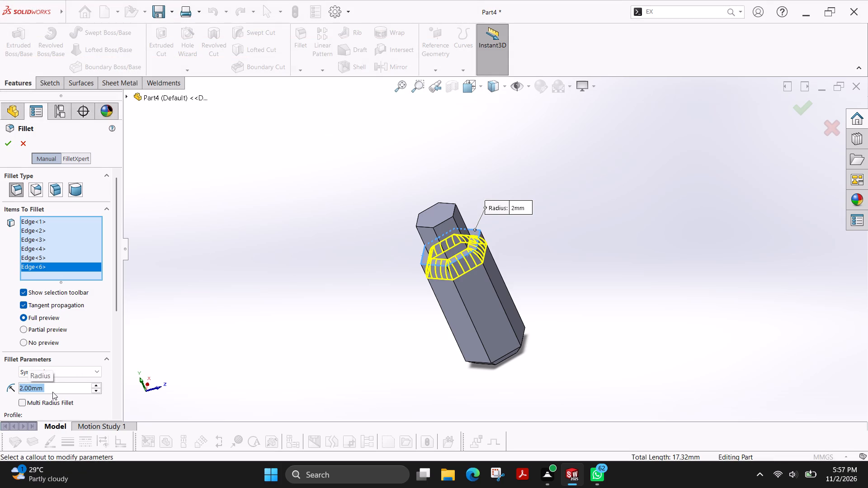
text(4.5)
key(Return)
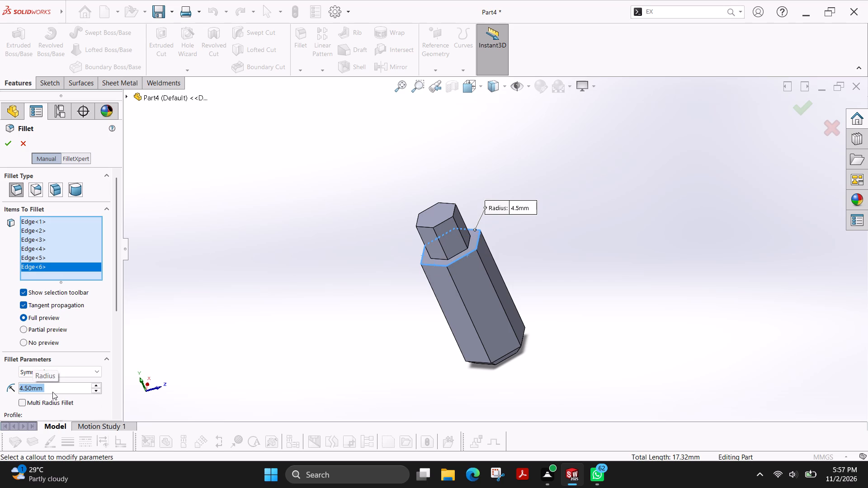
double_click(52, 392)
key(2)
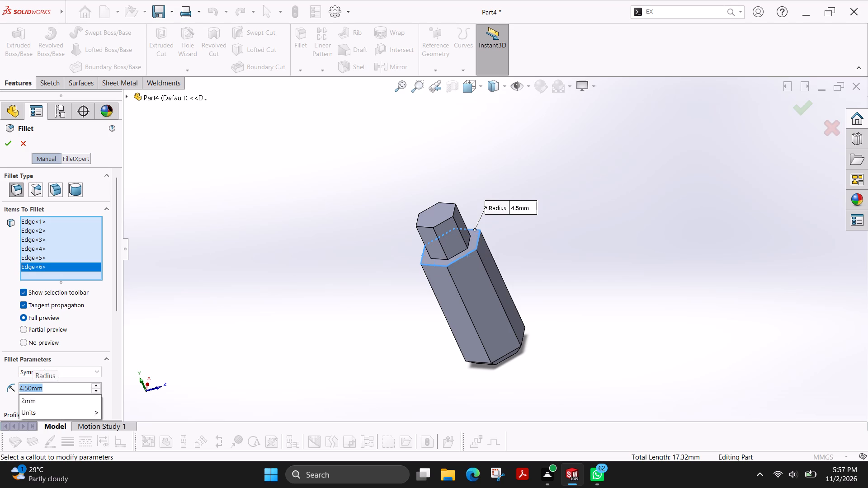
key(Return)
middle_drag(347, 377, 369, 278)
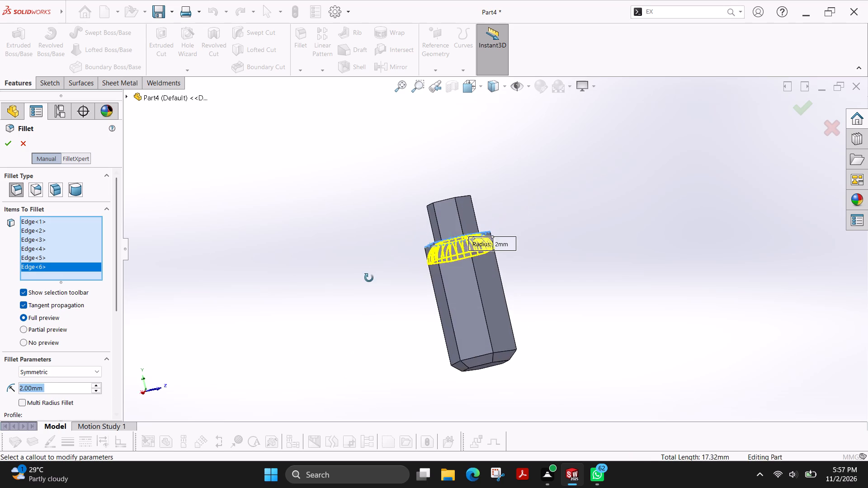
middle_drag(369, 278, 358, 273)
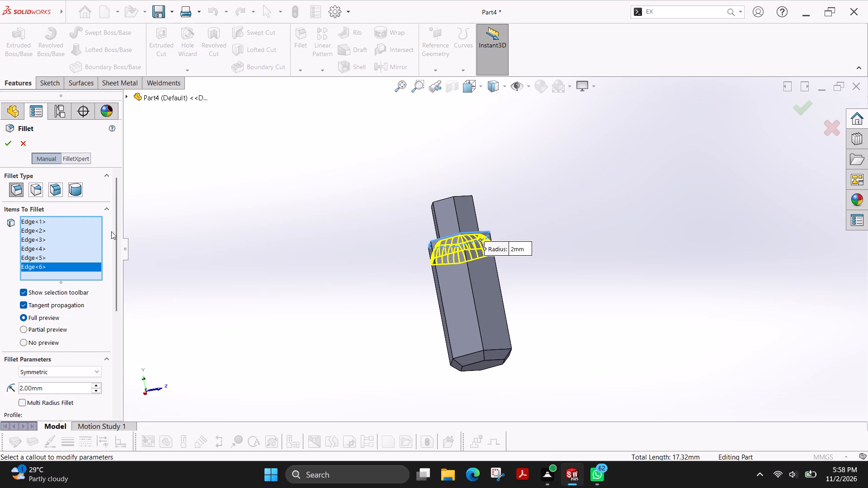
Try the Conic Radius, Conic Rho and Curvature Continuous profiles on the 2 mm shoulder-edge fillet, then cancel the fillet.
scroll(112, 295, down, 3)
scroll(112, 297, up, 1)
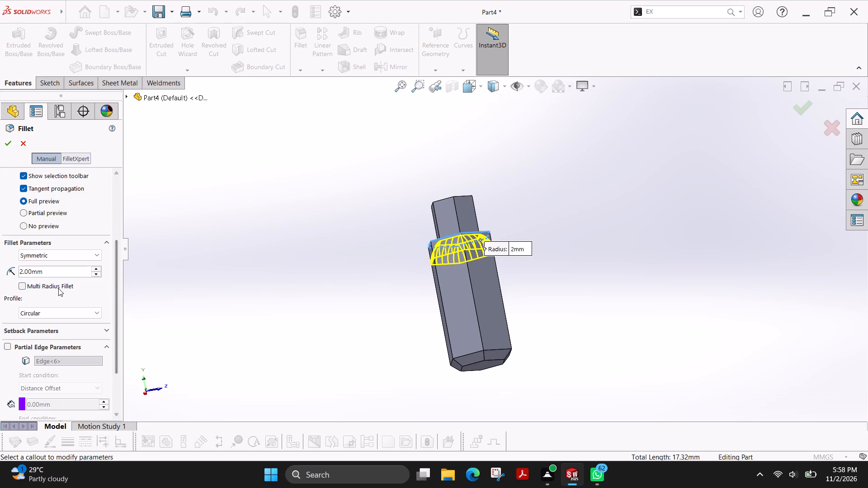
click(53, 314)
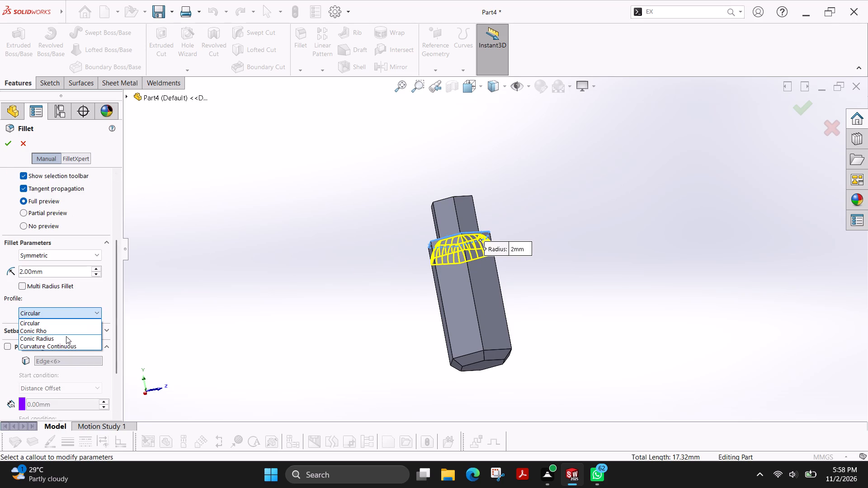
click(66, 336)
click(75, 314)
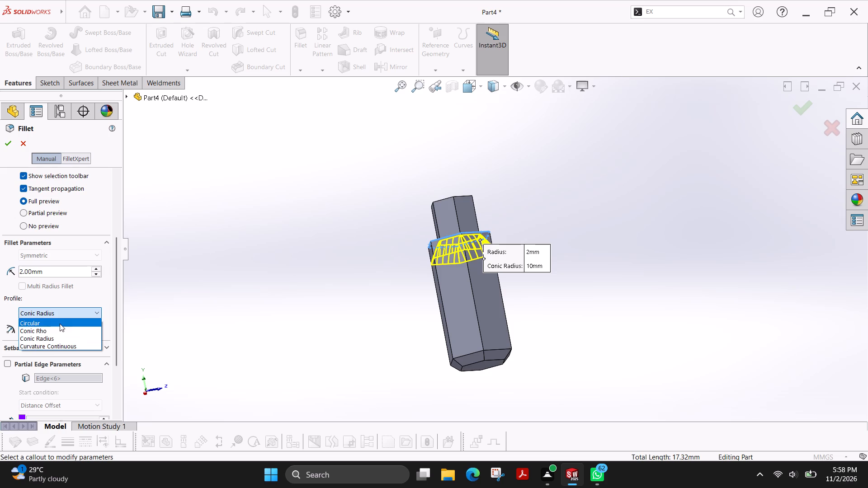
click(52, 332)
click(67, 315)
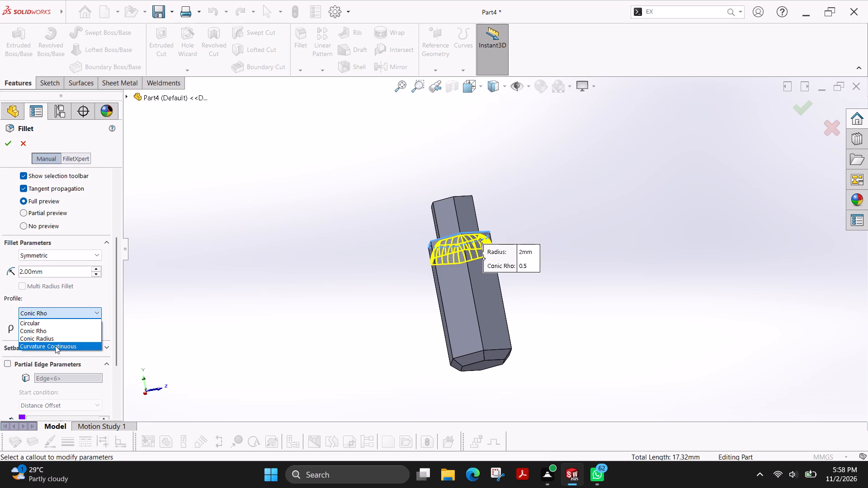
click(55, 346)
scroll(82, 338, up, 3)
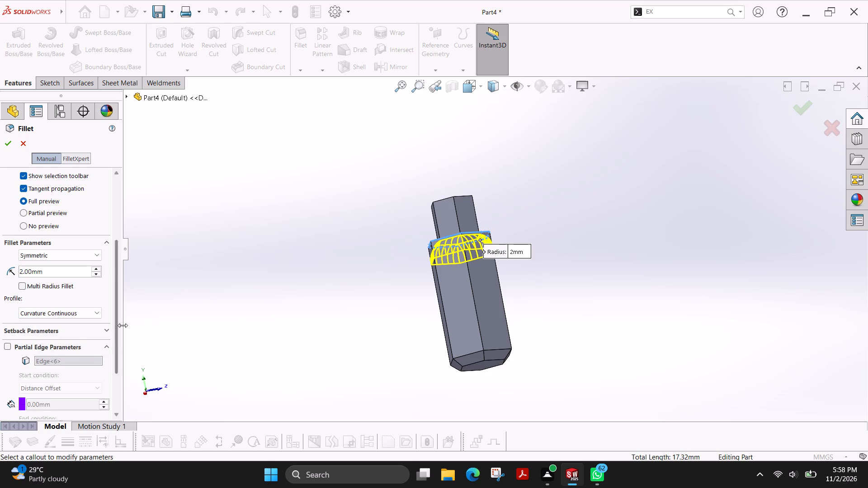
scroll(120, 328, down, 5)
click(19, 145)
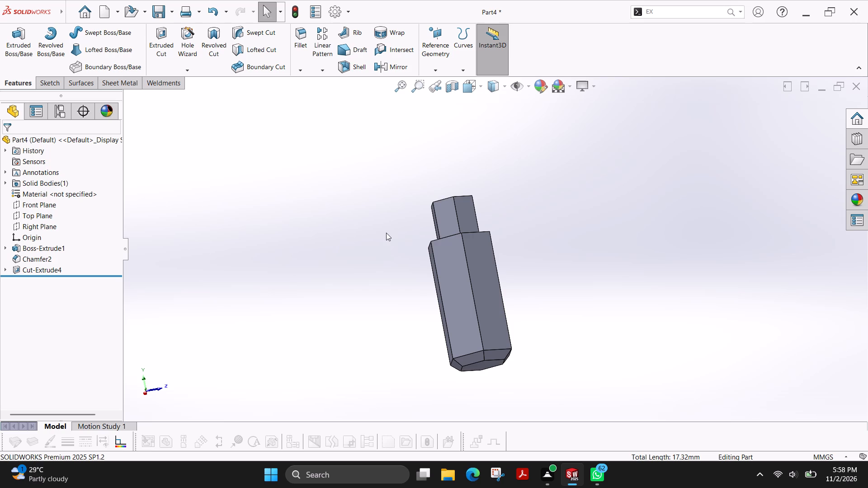
Sketch a horizontal line about 24 mm long on the Front Plane, level with the shoulder and extending past both sides of the body.
middle_drag(387, 236, 429, 283)
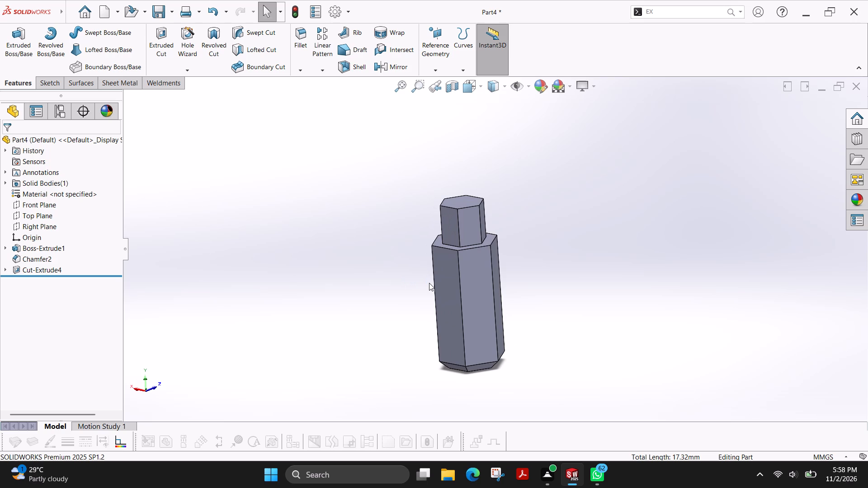
click(56, 84)
click(4, 36)
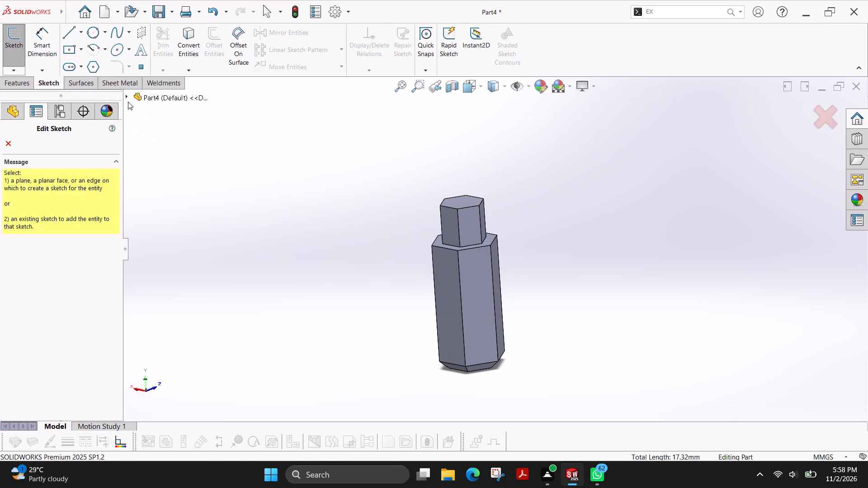
click(126, 97)
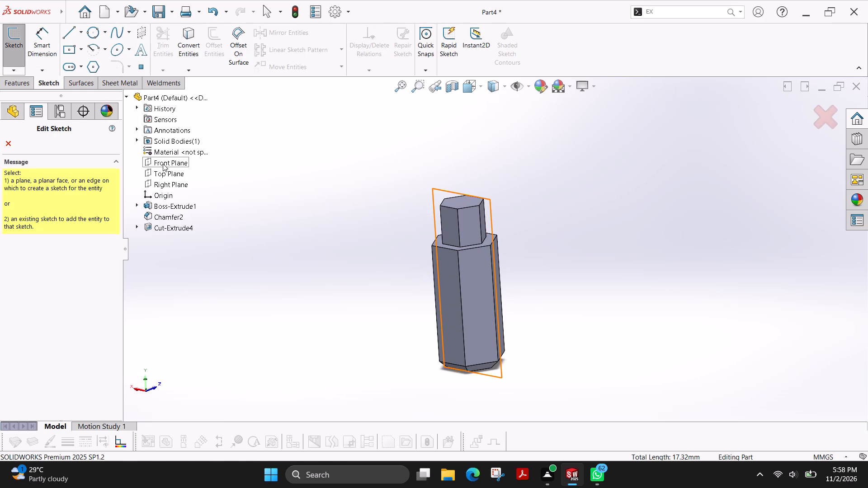
click(174, 161)
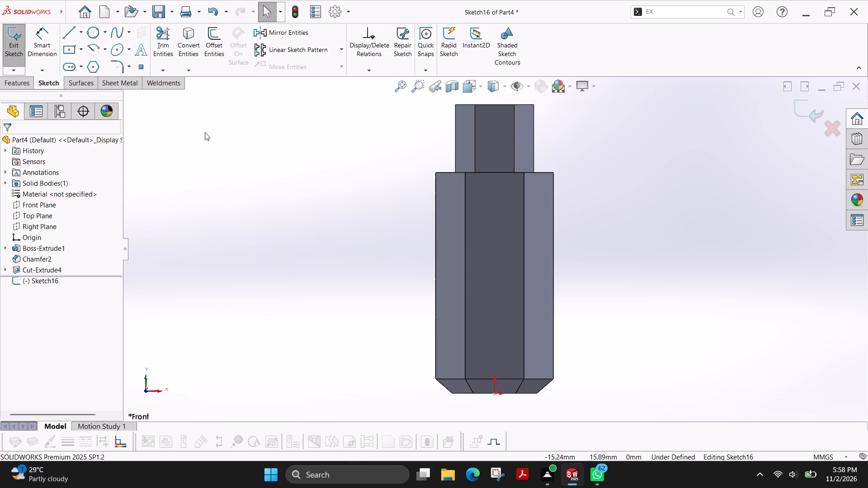
click(66, 36)
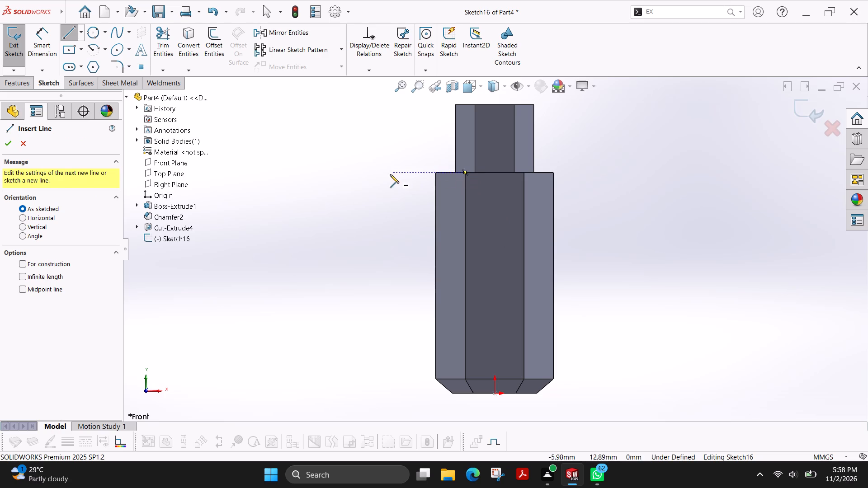
click(328, 173)
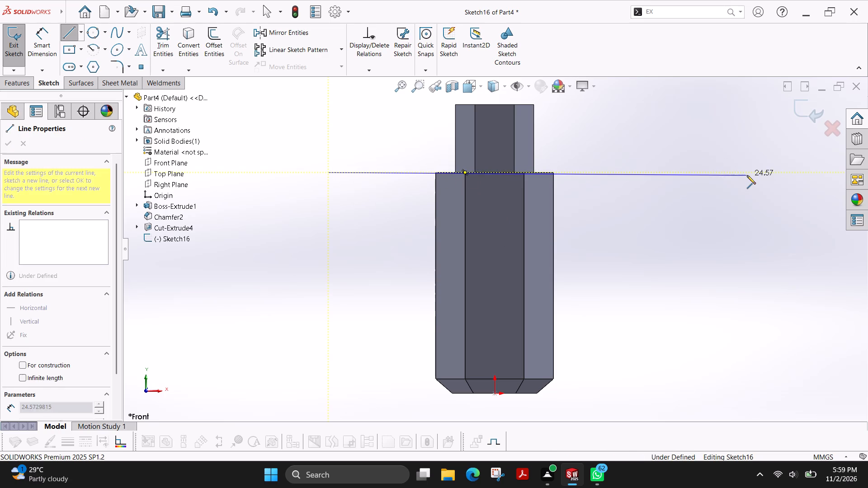
click(735, 170)
key(Escape)
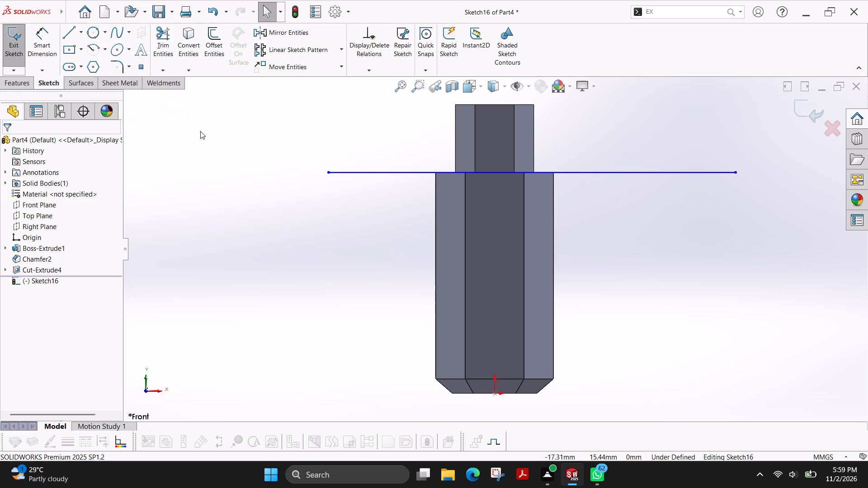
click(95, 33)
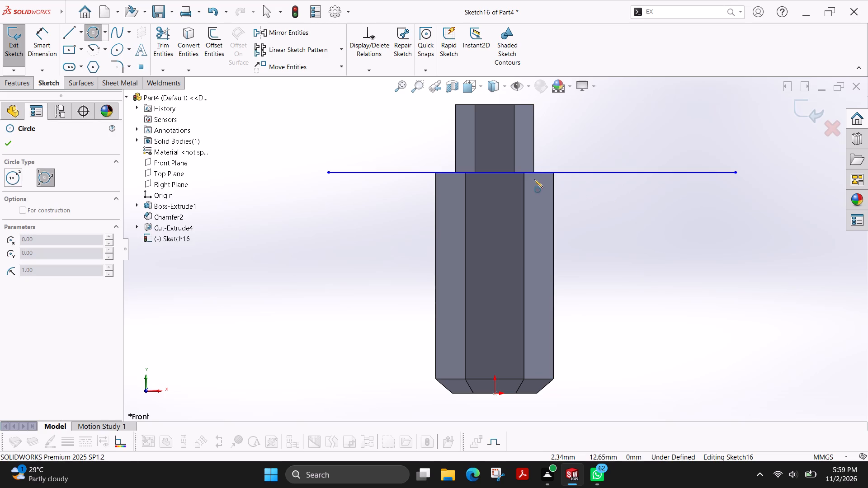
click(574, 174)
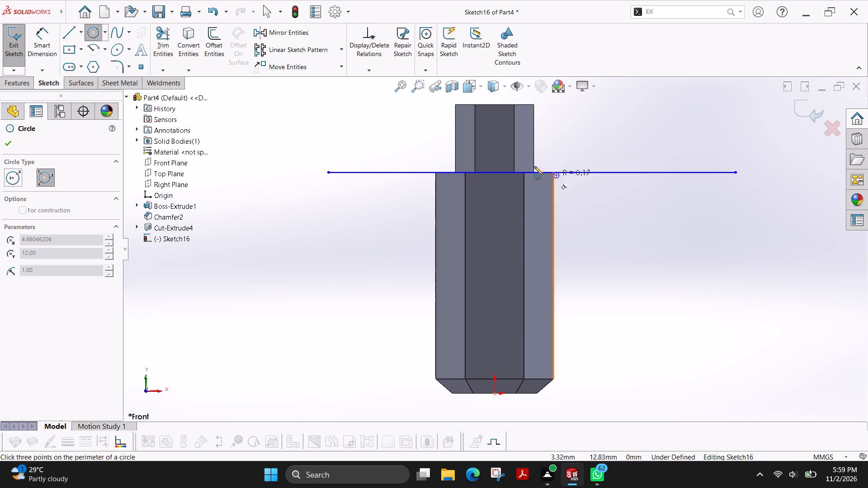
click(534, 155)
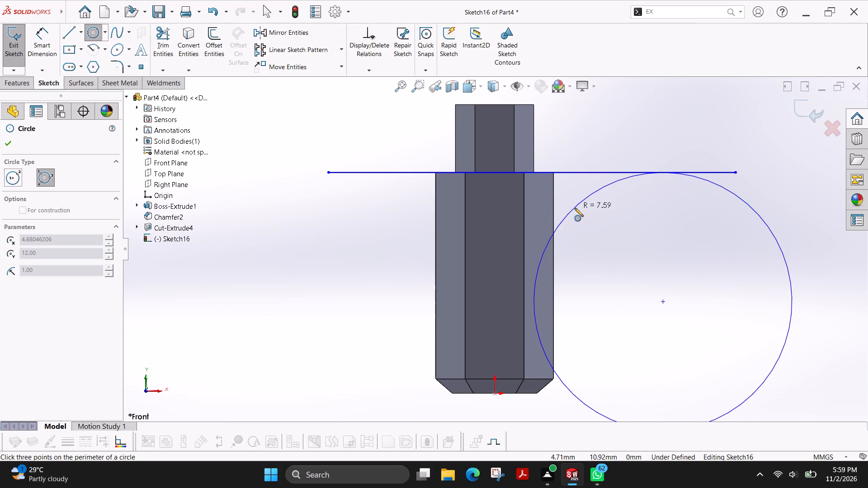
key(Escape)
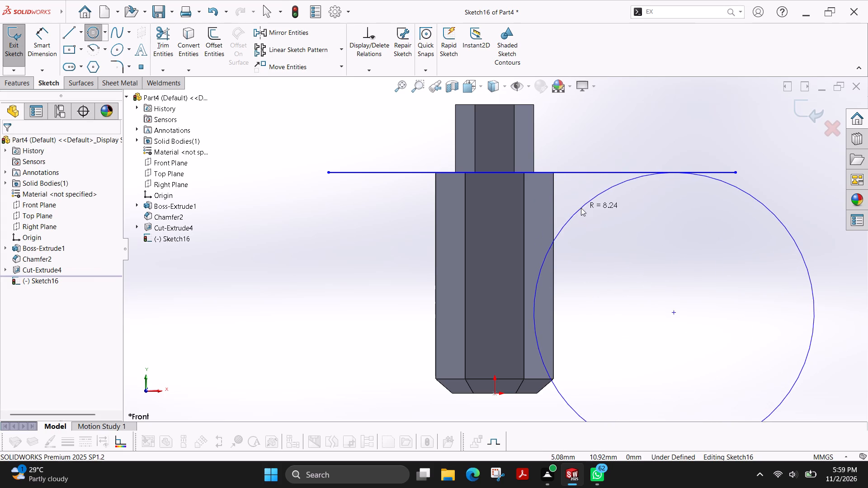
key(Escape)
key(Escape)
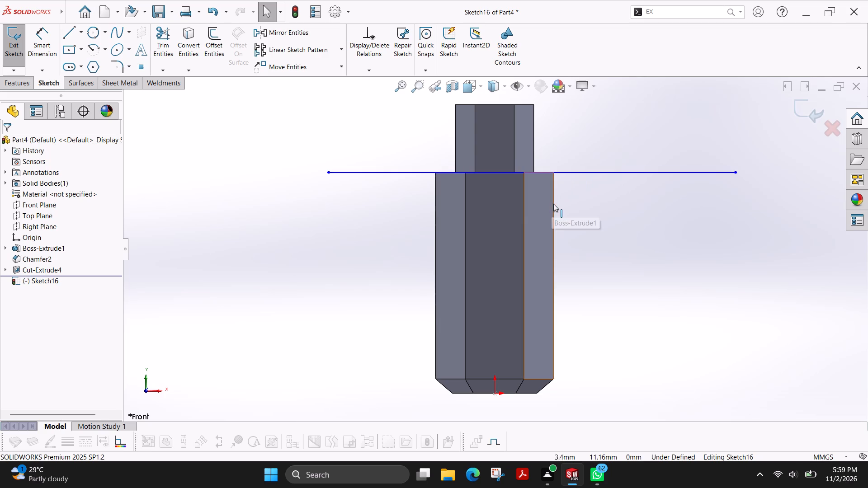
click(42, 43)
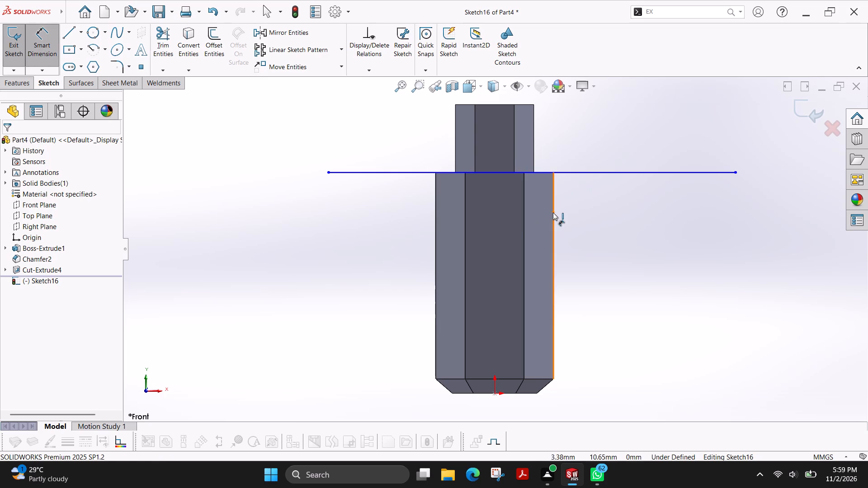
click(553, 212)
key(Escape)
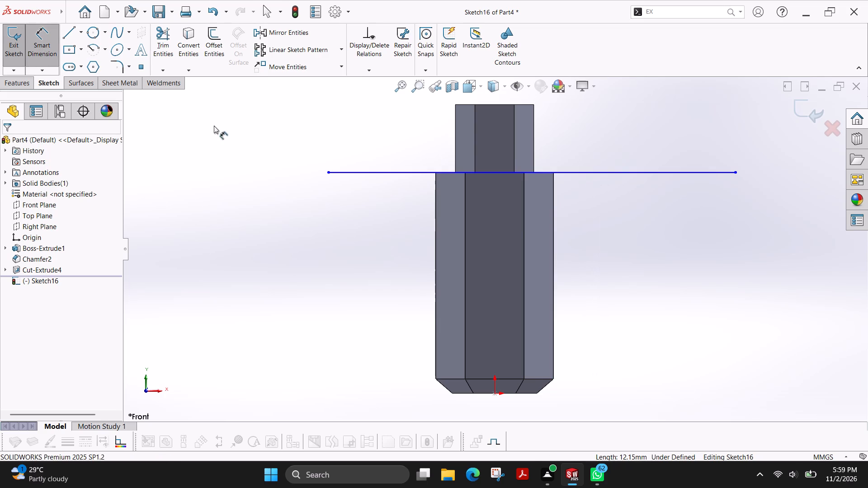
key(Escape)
Sketch a perimeter circle of about 4.5 mm radius beside the body, touching its side edge and the horizontal shoulder line.
click(90, 31)
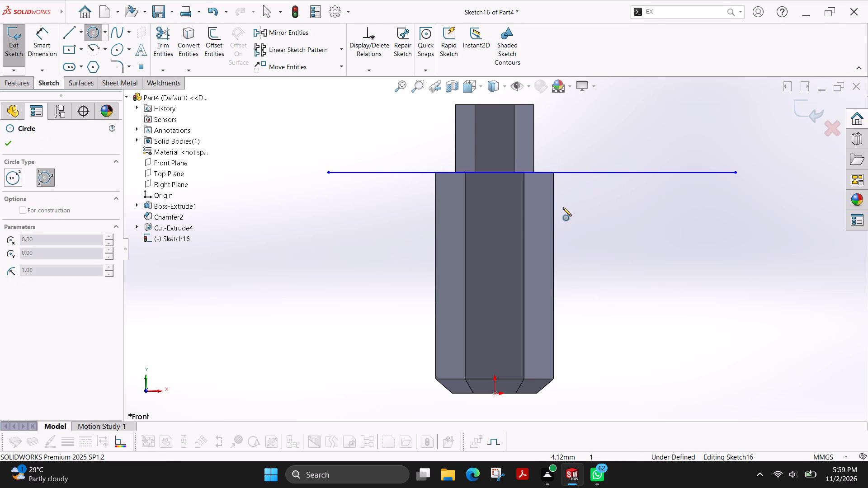
click(554, 211)
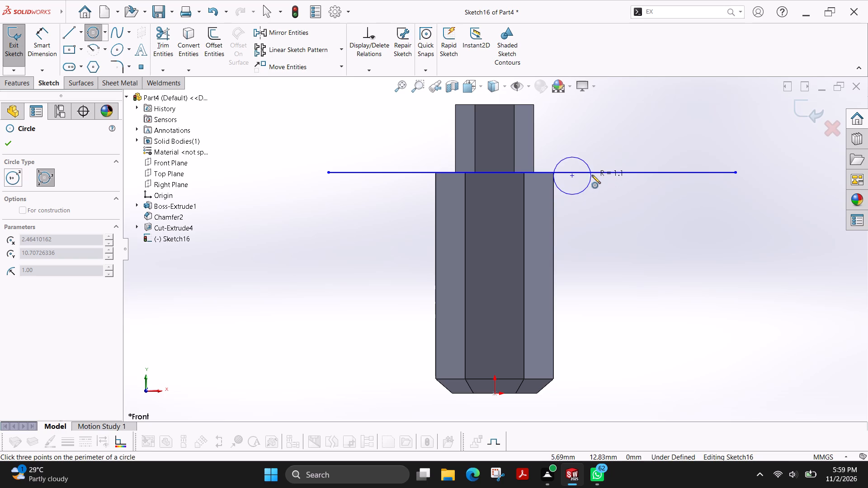
click(595, 173)
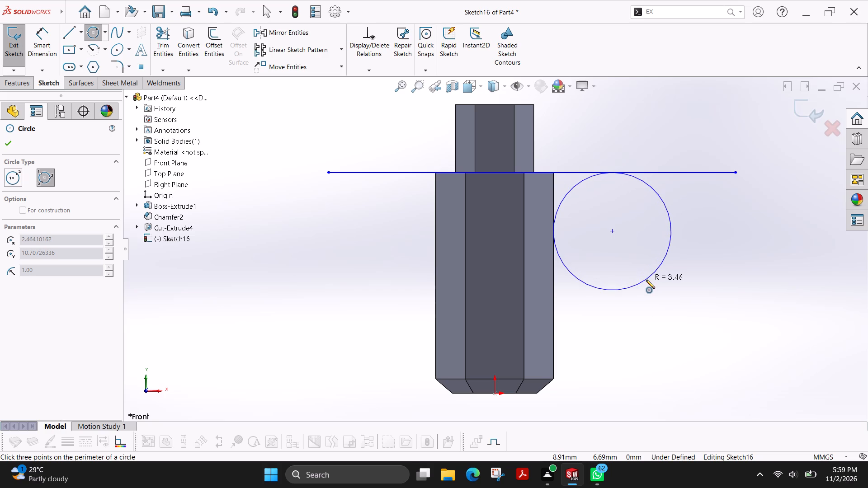
click(684, 304)
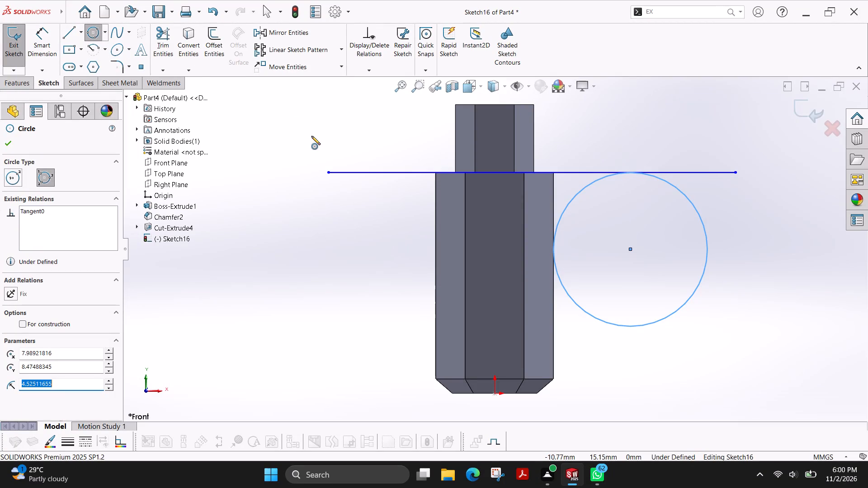
click(6, 145)
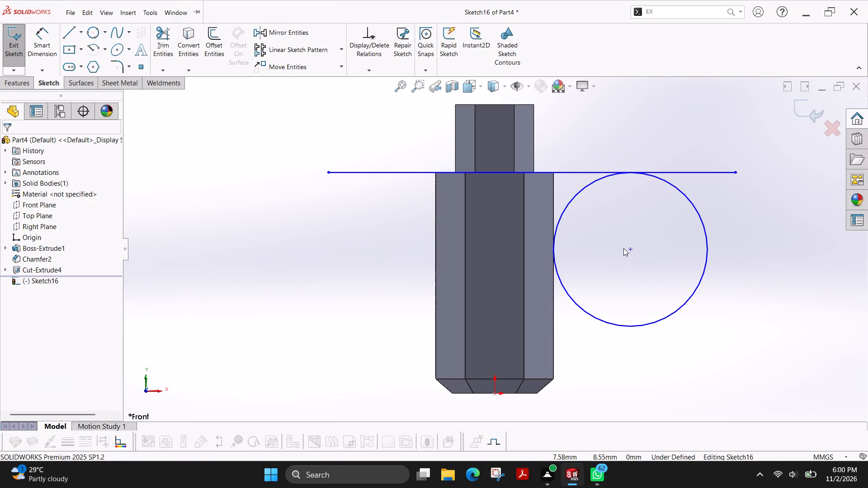
Sketch a vertical line about 4.5 mm long from the circle's centre up to the horizontal shoulder line.
click(67, 36)
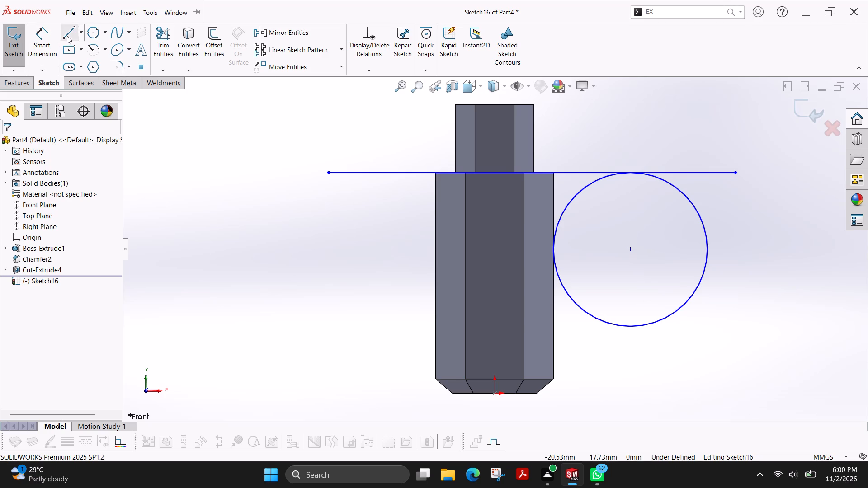
click(629, 251)
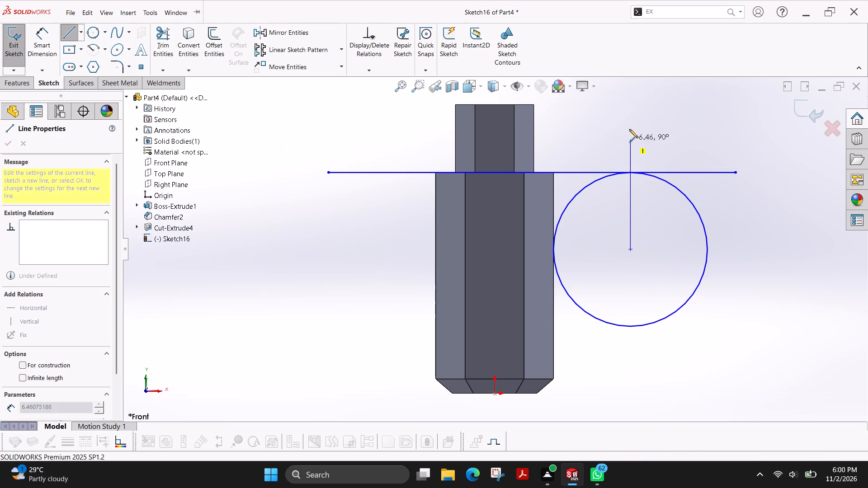
click(630, 173)
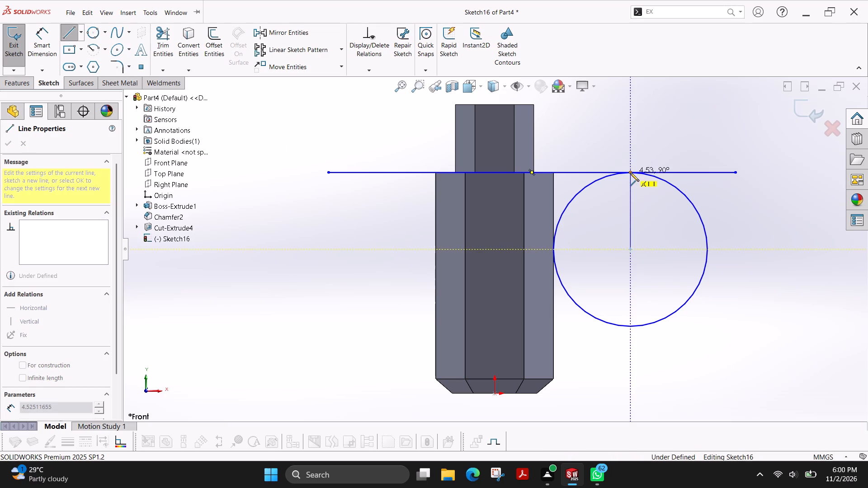
key(Escape)
Move the circle by its centre to the upper end of the vertical line, on the horizontal shoulder line.
click(302, 70)
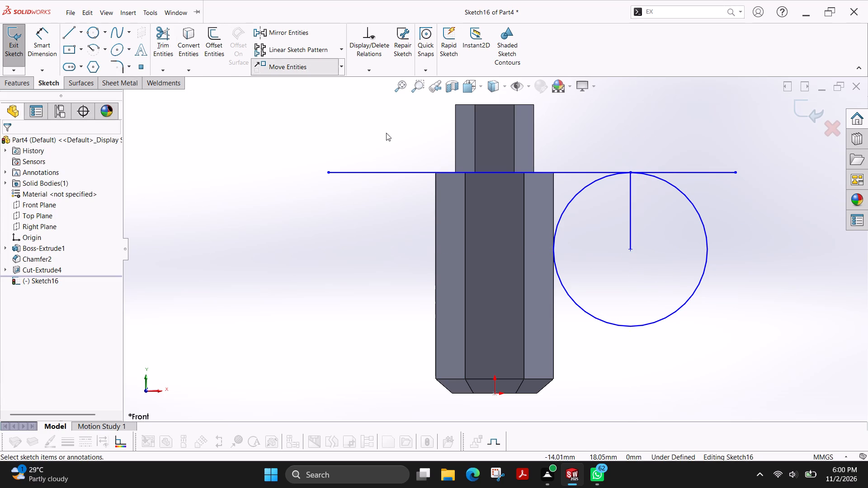
click(697, 287)
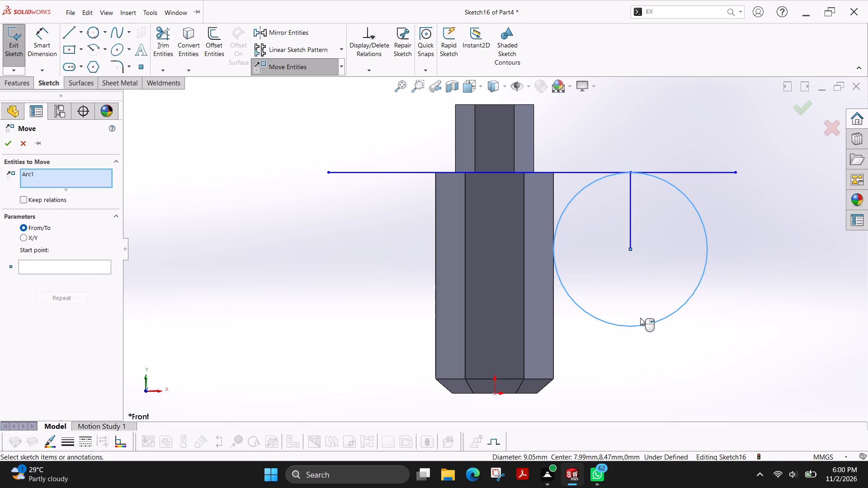
click(74, 270)
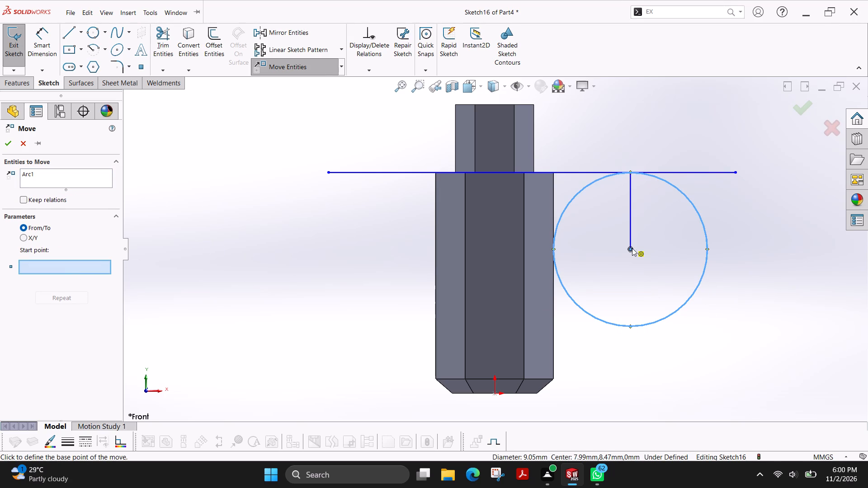
click(631, 249)
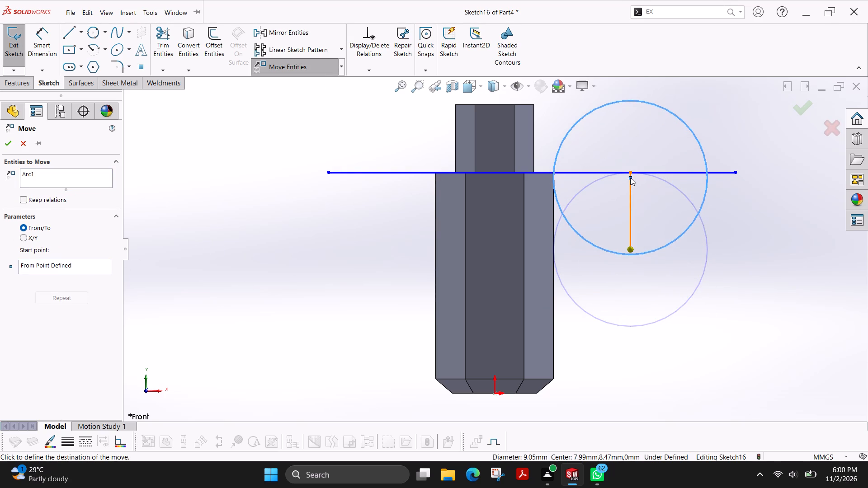
click(630, 174)
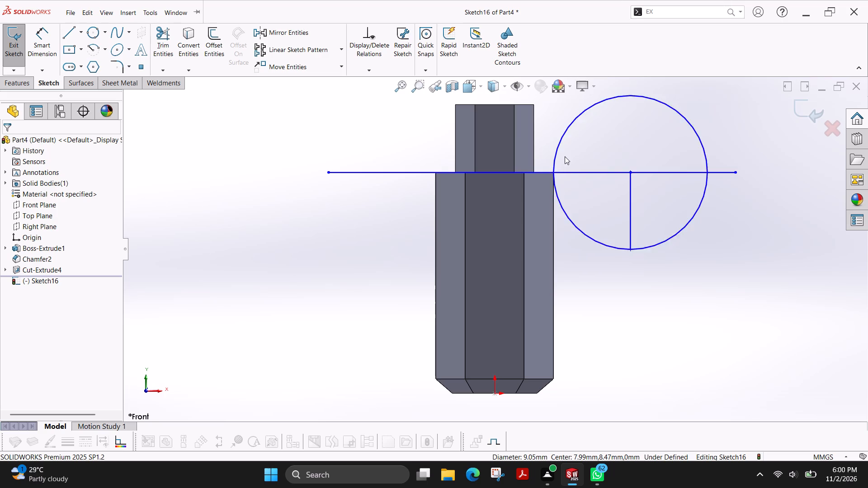
Sketch a vertical line about 2.3 mm long upward from the shoulder's outer corner beside the circle.
scroll(565, 162, down, 4)
click(67, 32)
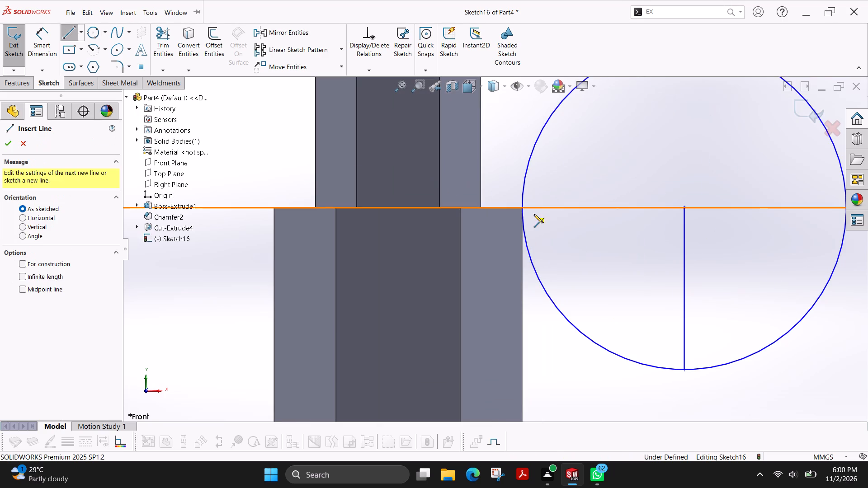
click(522, 206)
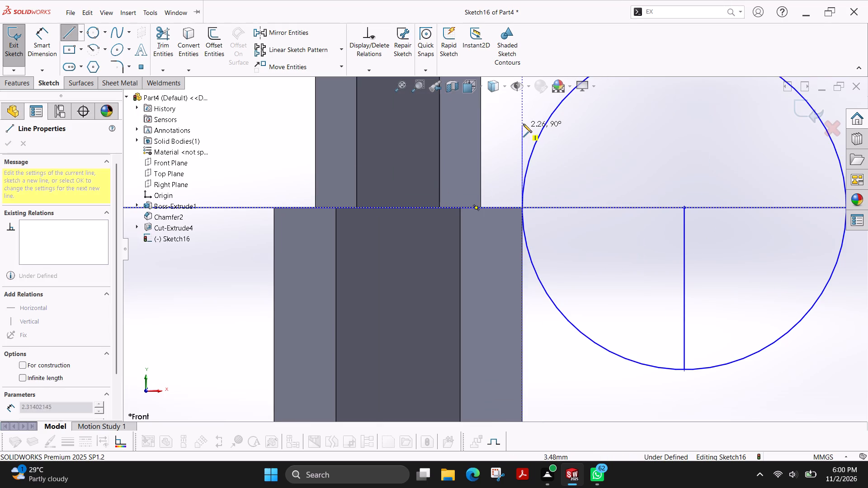
click(523, 123)
key(Escape)
scroll(585, 196, up, 2)
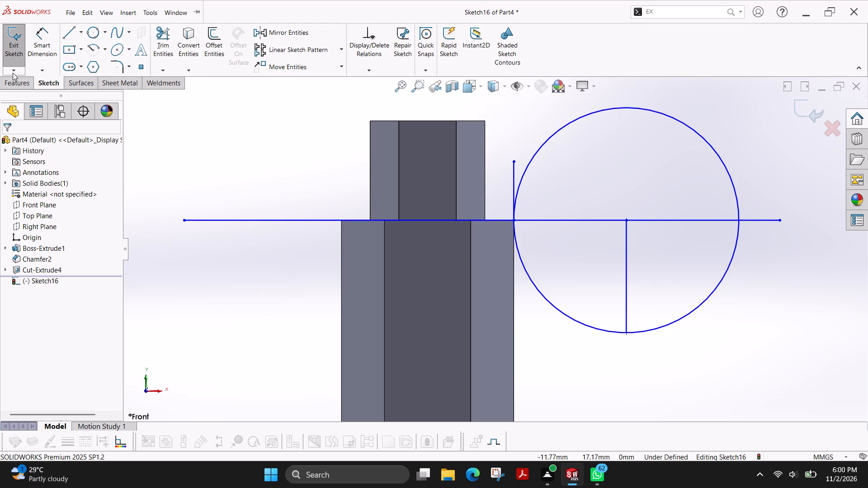
Move the circle from the shoulder's outer corner inward to the point where the narrower hexagonal top meets the shoulder.
click(284, 66)
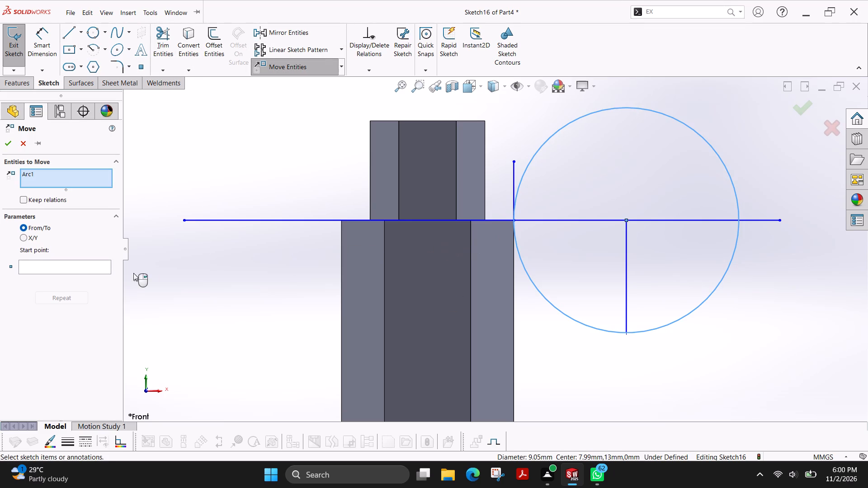
click(55, 274)
click(53, 266)
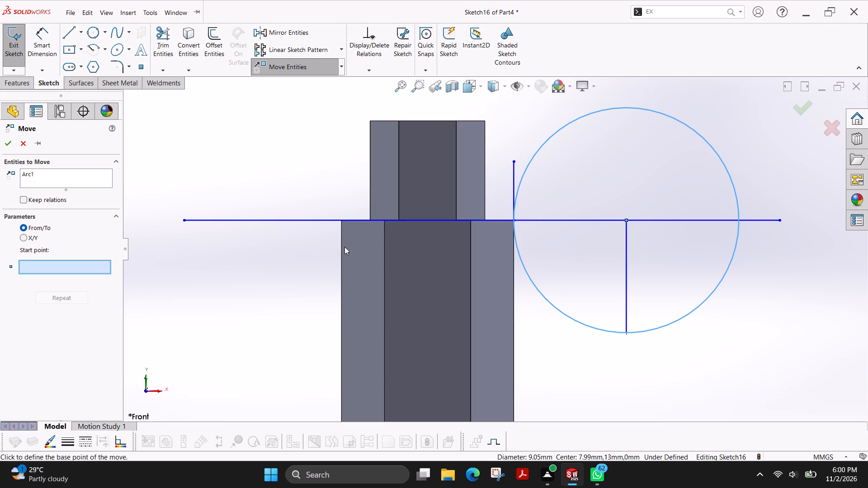
scroll(479, 208, down, 1)
click(521, 225)
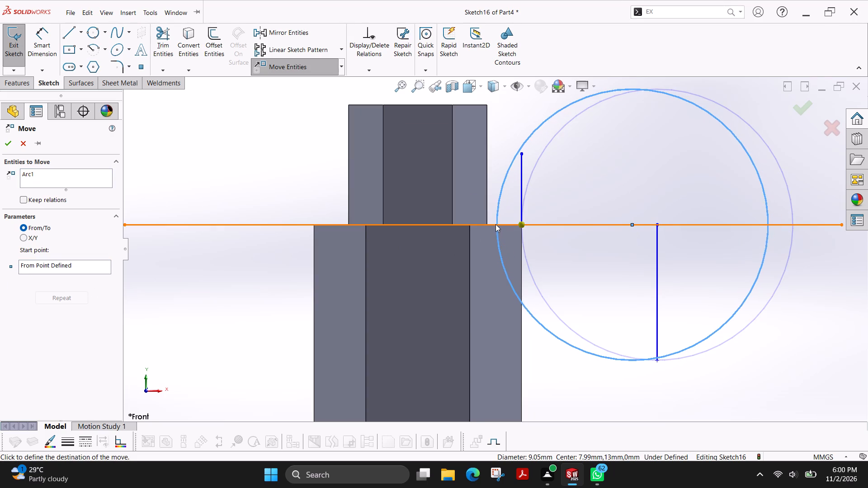
click(487, 224)
scroll(577, 274, up, 3)
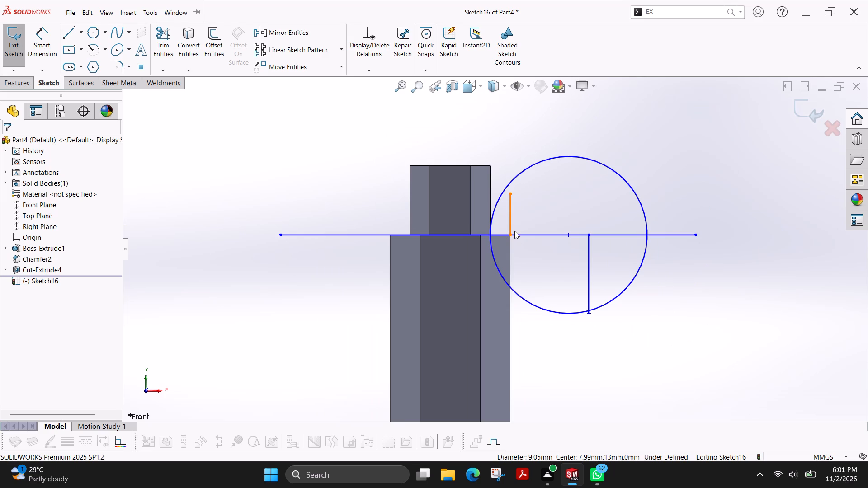
Sketch a vertical line about 7.7 mm long on the body's side edge, ending at the shoulder's outer corner.
click(63, 35)
click(511, 368)
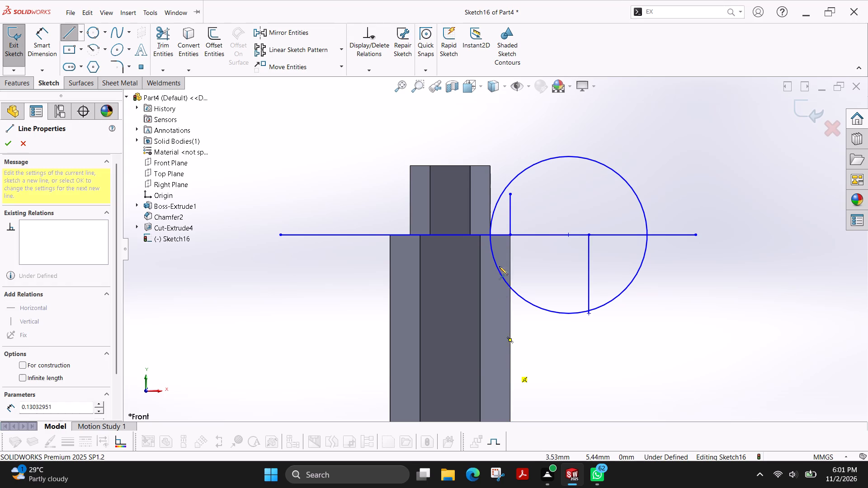
click(511, 236)
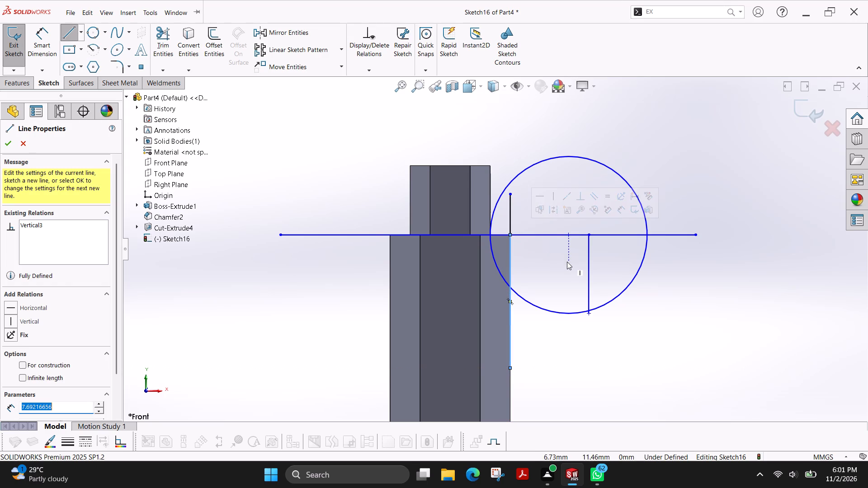
key(Escape)
key(Escape)
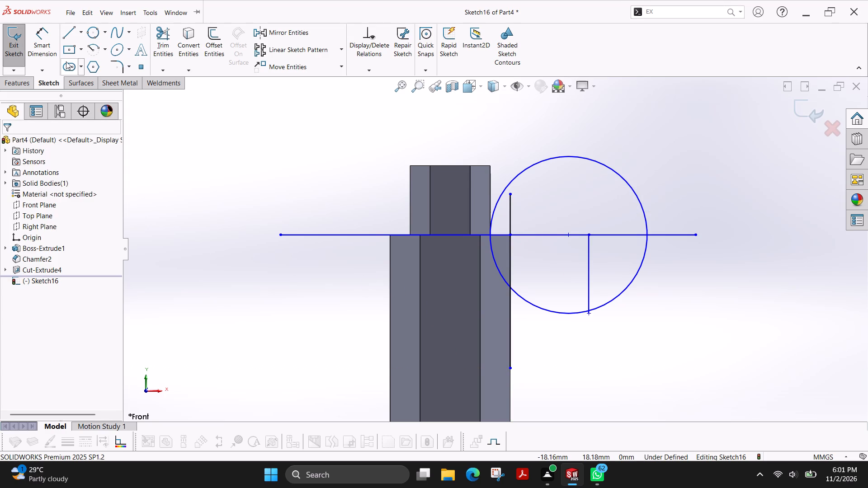
Trim the circle and lines down to a closed corner profile bounded by the arc, the shoulder line and the body's side edge.
click(160, 48)
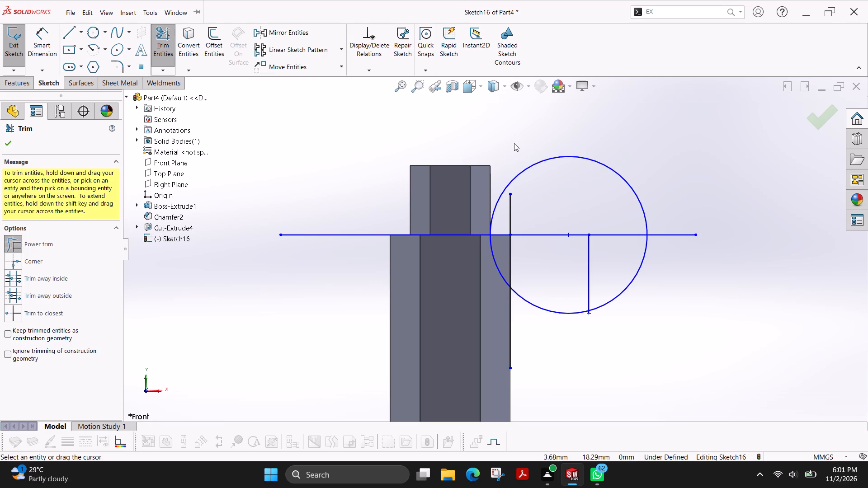
drag(514, 144, 543, 176)
drag(619, 209, 658, 293)
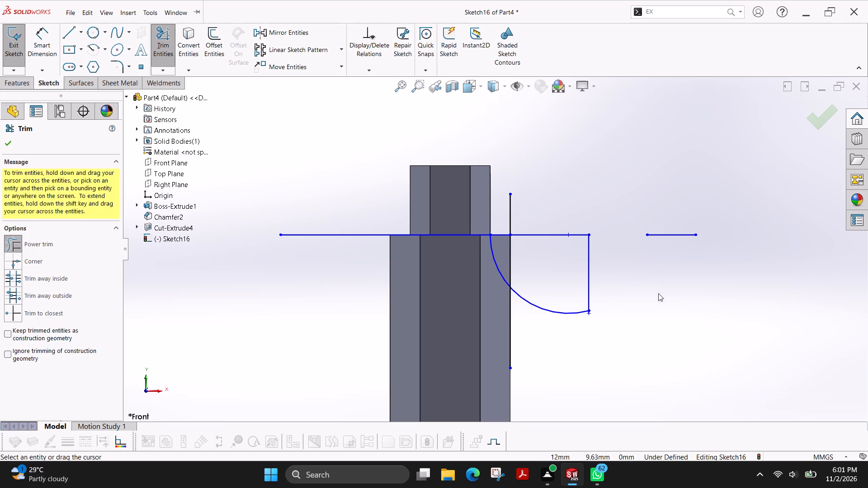
drag(689, 215, 645, 282)
drag(617, 260, 568, 339)
drag(547, 204, 554, 276)
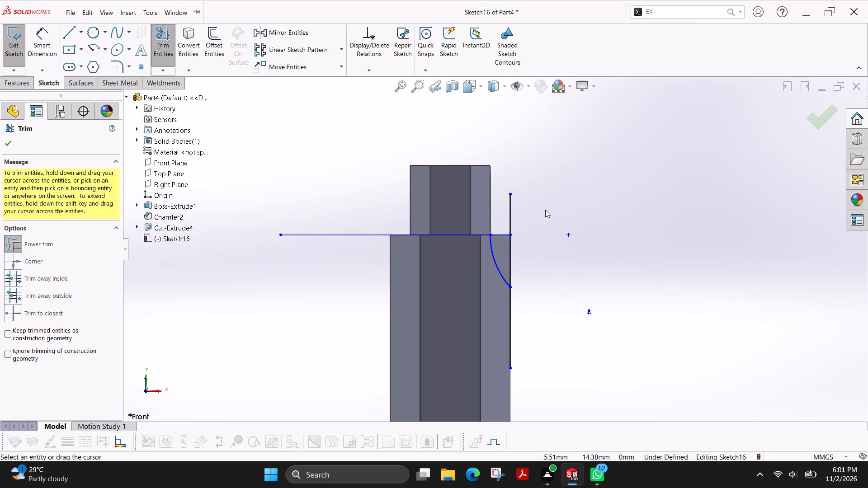
drag(541, 208, 509, 218)
drag(446, 211, 436, 255)
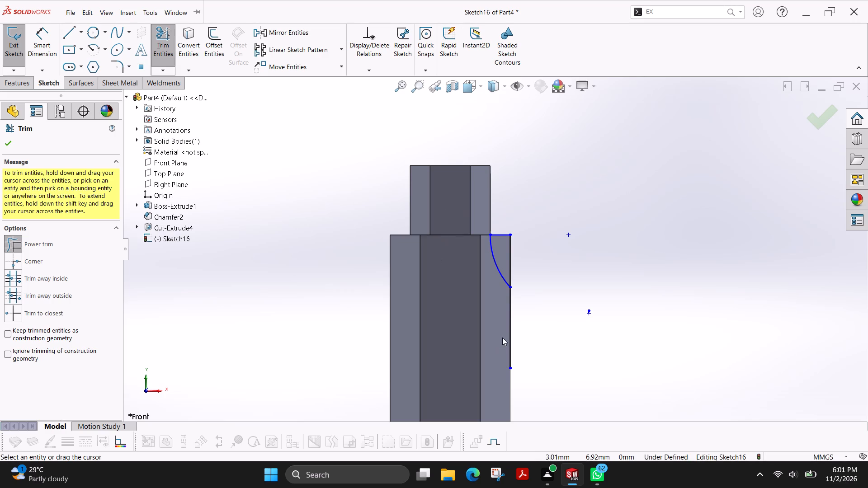
drag(496, 336, 535, 336)
drag(613, 299, 580, 315)
drag(575, 222, 555, 264)
click(10, 147)
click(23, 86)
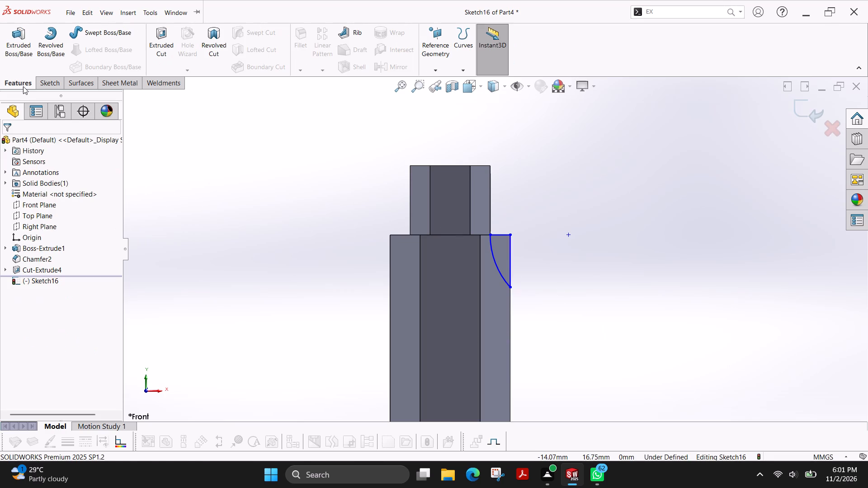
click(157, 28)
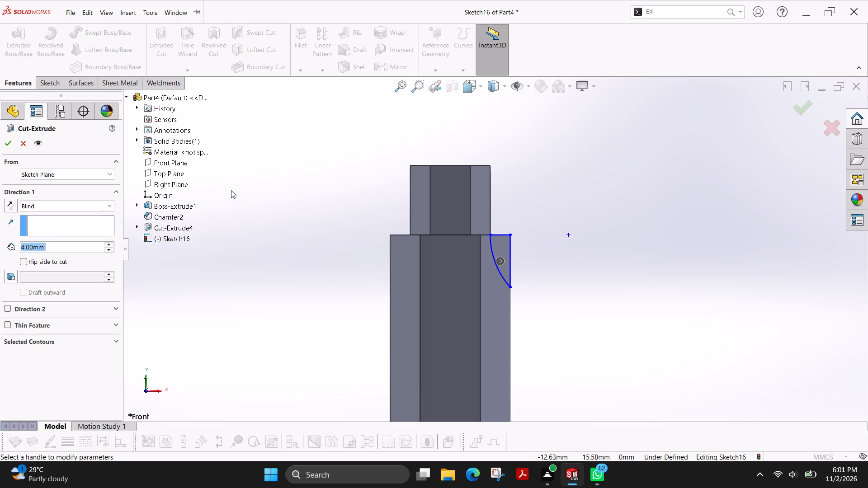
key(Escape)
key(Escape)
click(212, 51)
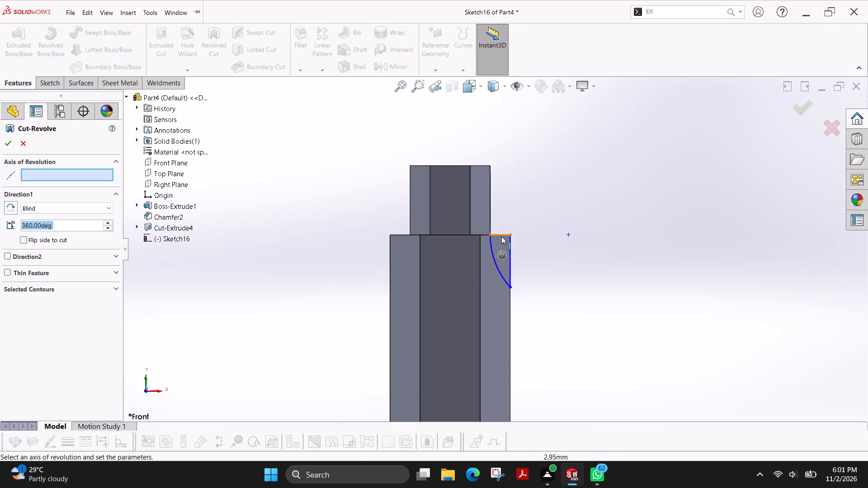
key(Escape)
Sketch a vertical line about 20.5 mm long from the origin up through the part's centre to above its top.
click(45, 83)
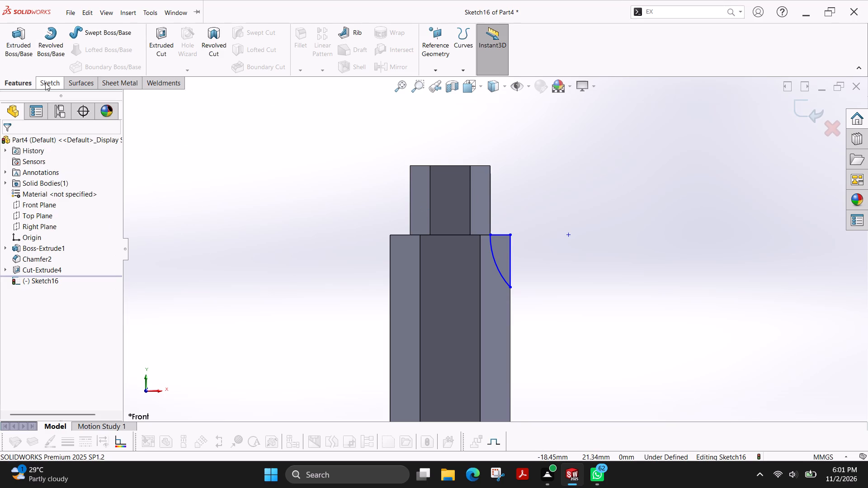
click(66, 35)
scroll(413, 282, up, 2)
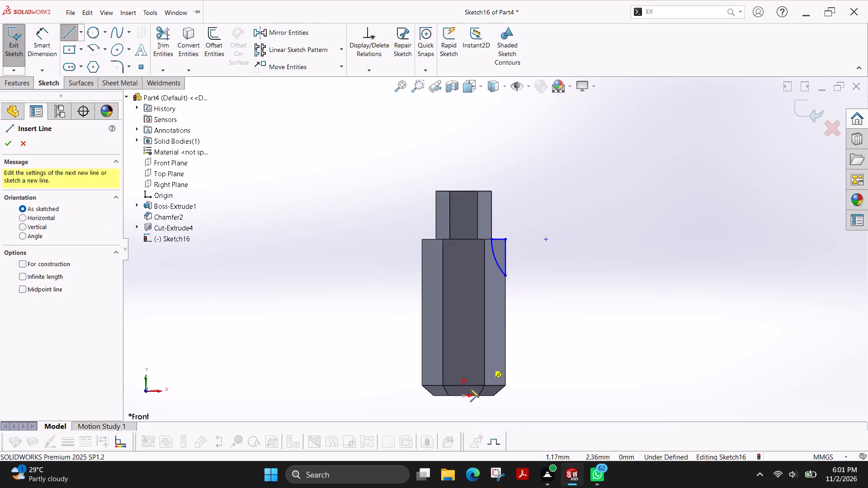
click(464, 395)
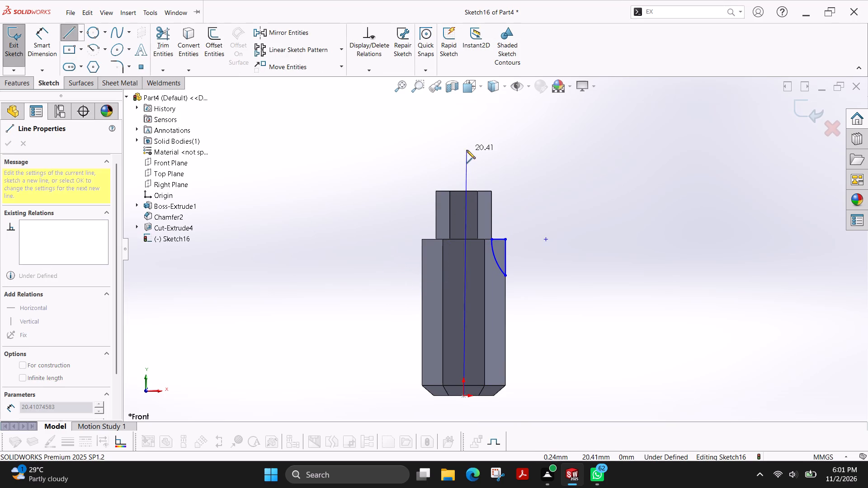
click(464, 149)
key(Escape)
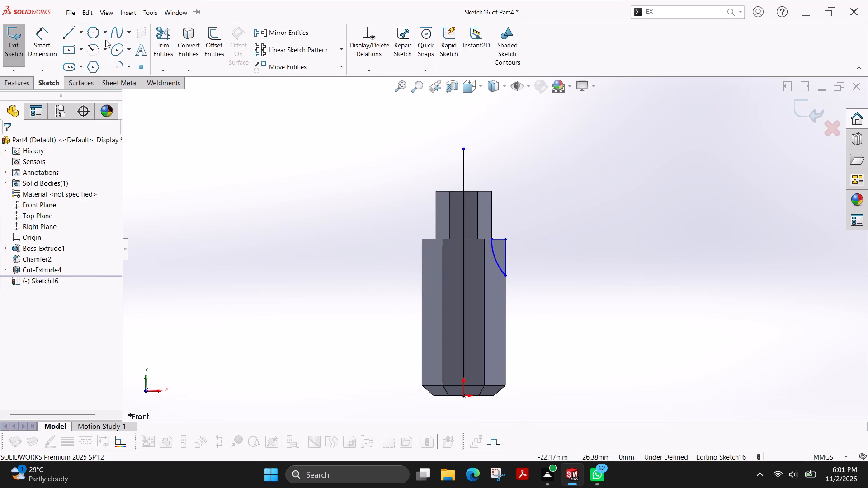
Revolve-cut the closed corner profile 360° about the vertical centre line, with the thin feature turned off.
click(14, 79)
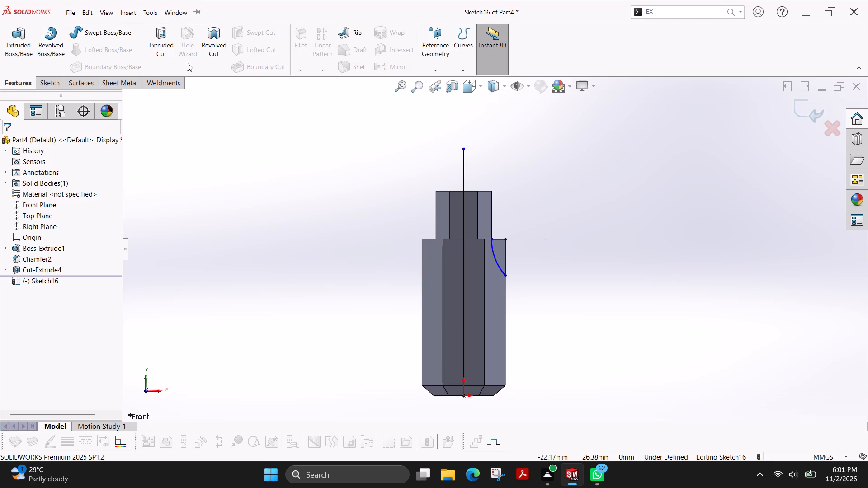
click(204, 50)
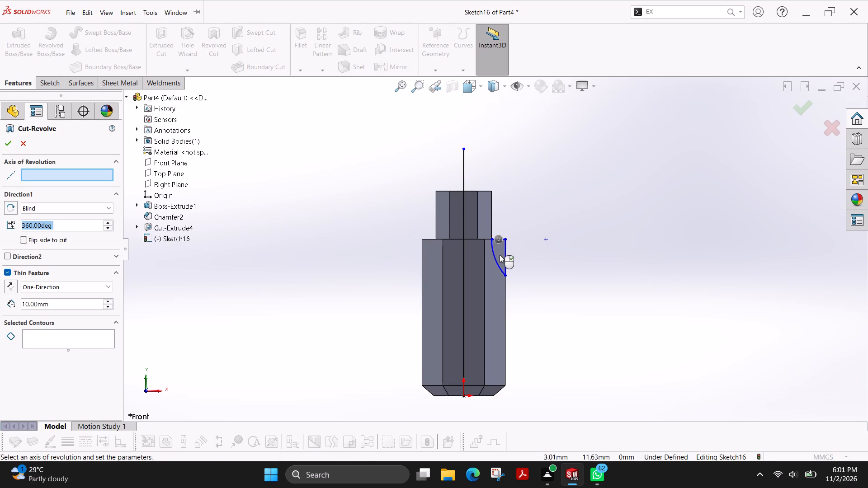
click(504, 251)
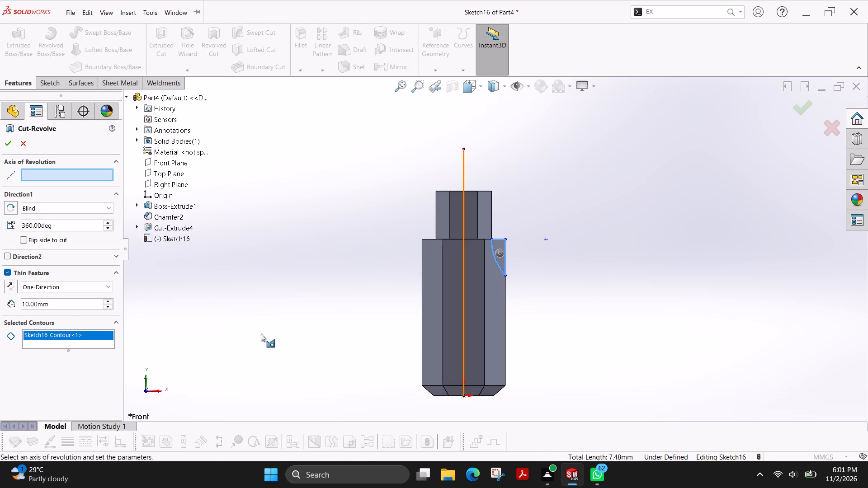
click(9, 272)
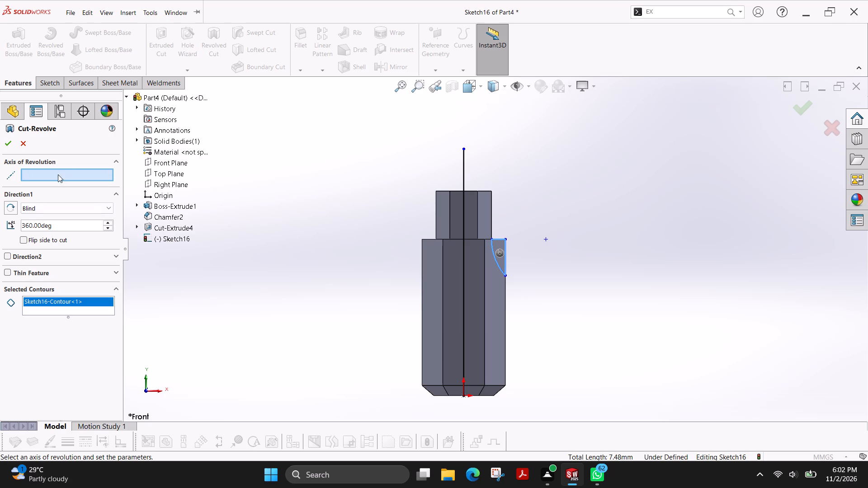
click(462, 172)
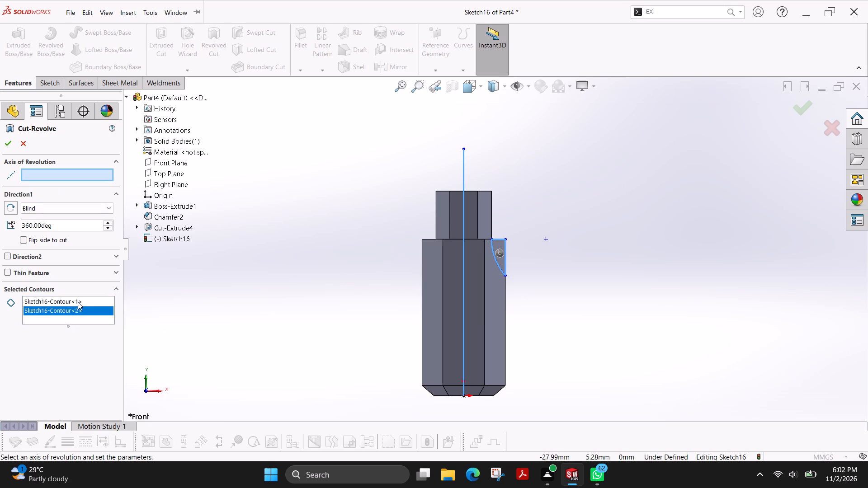
right_click(74, 311)
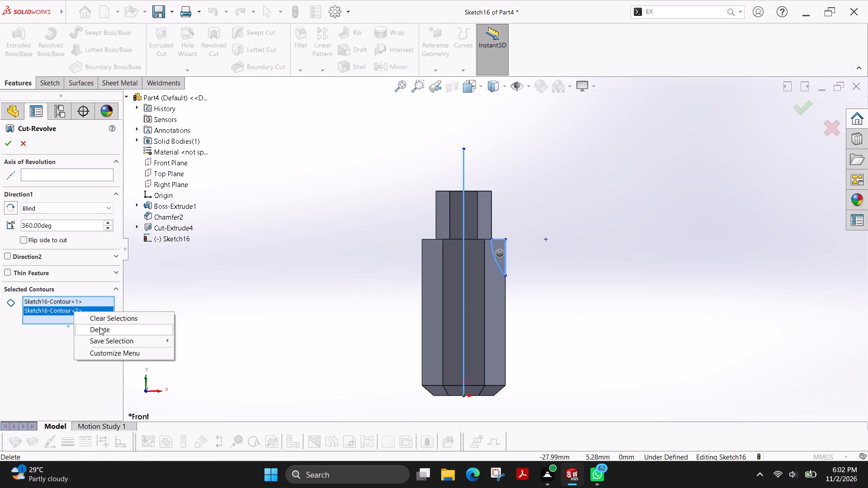
click(99, 327)
right_click(89, 301)
click(104, 318)
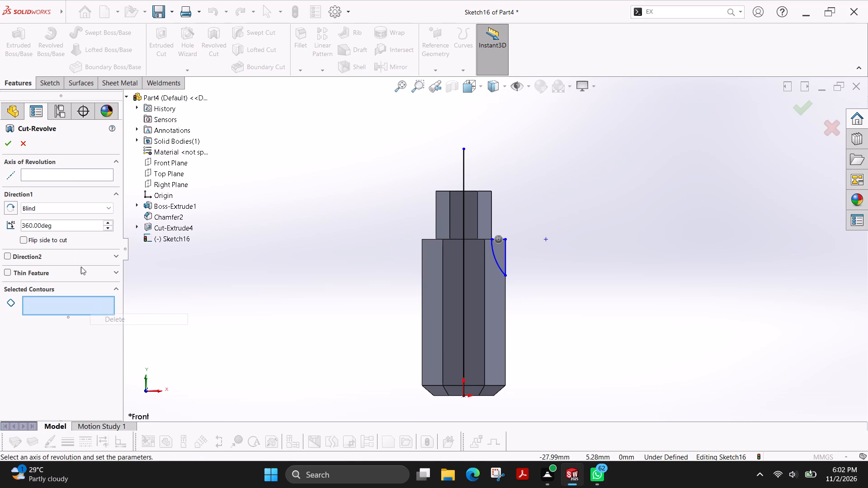
click(33, 170)
click(463, 162)
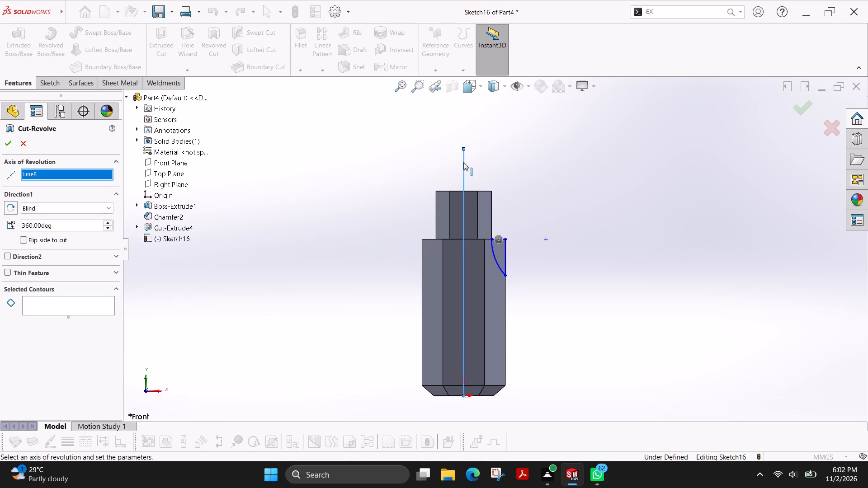
click(35, 306)
scroll(480, 244, down, 3)
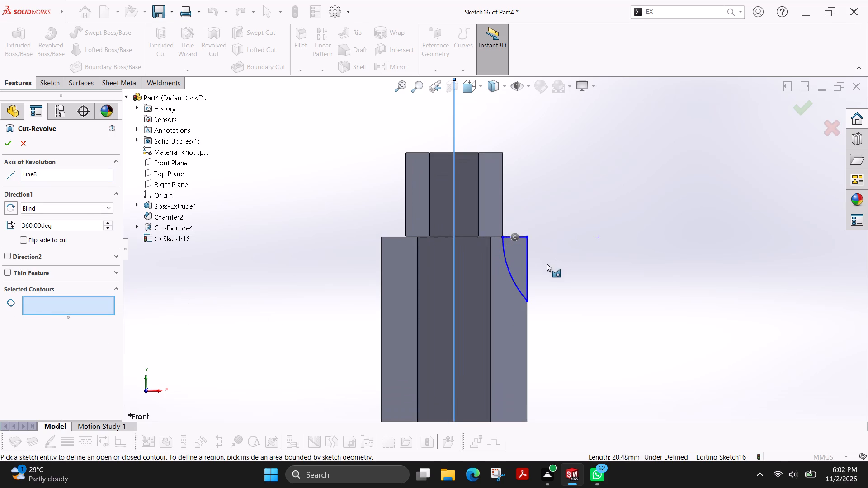
click(524, 265)
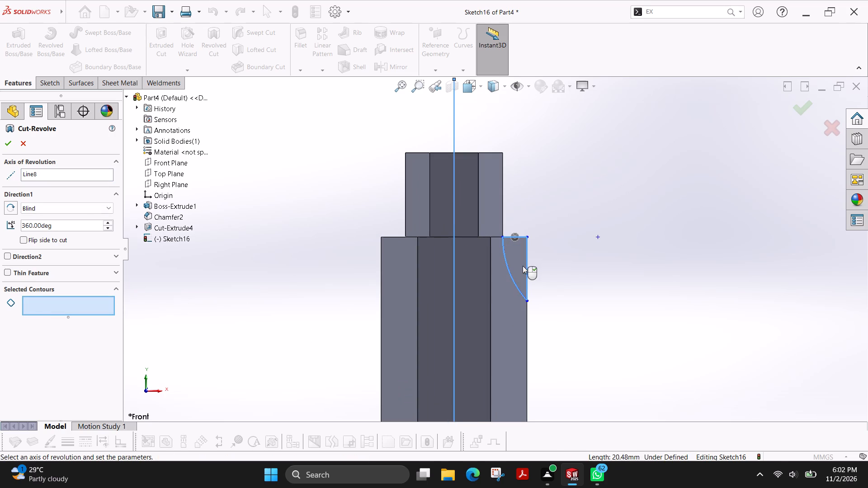
scroll(151, 330, up, 2)
scroll(264, 276, up, 1)
middle_drag(331, 252, 332, 303)
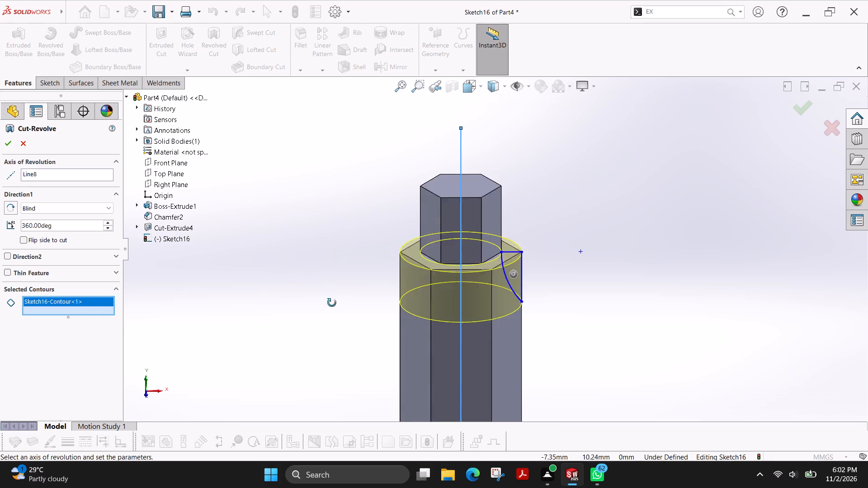
middle_drag(332, 303, 327, 329)
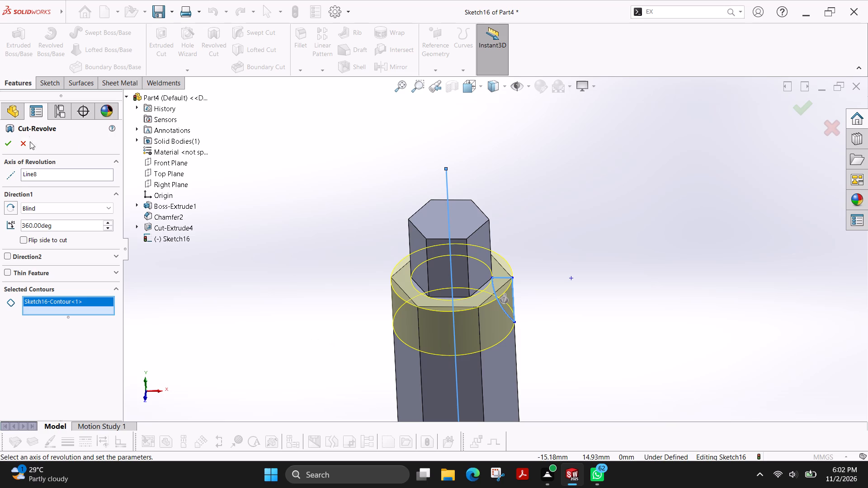
click(11, 143)
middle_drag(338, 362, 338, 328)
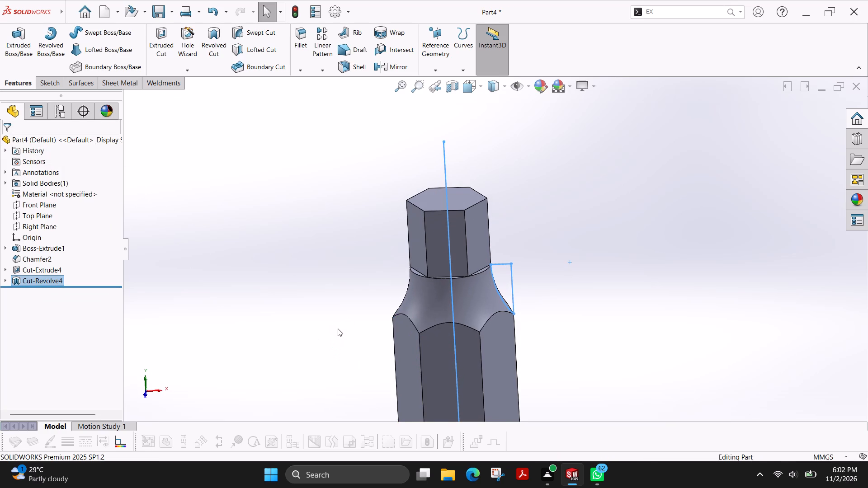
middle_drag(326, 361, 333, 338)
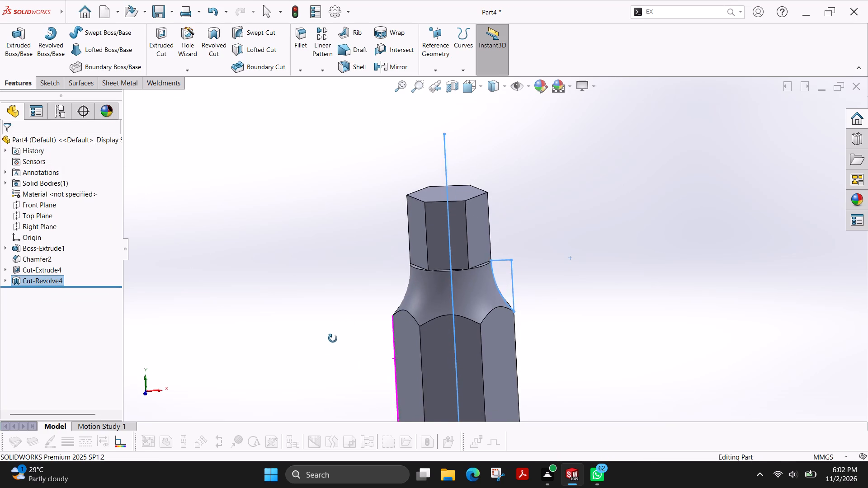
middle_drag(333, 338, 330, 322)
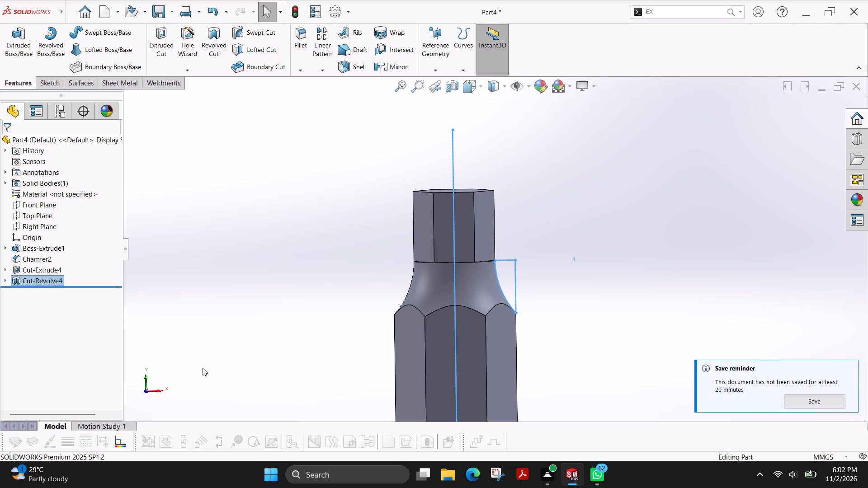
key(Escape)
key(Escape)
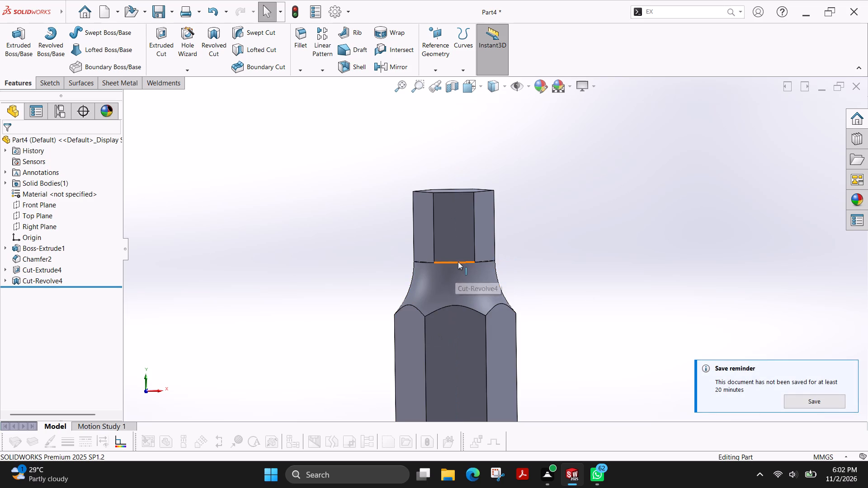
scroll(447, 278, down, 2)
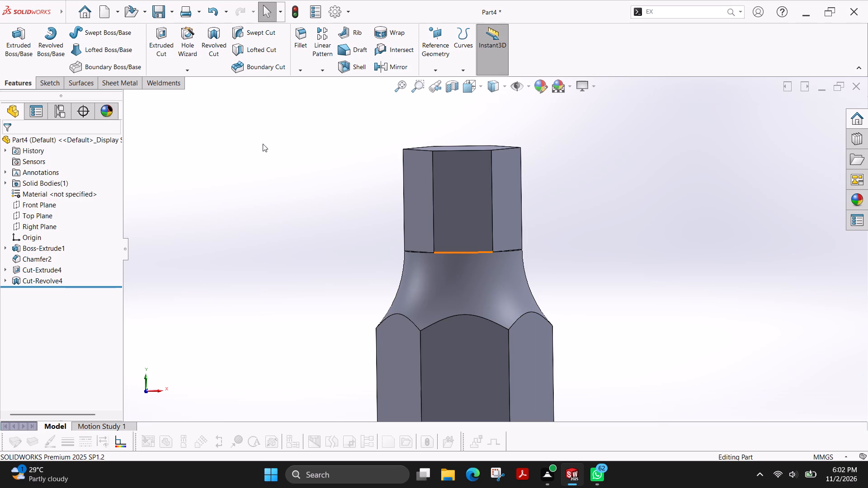
Open a new sketch on the Front Plane.
click(47, 84)
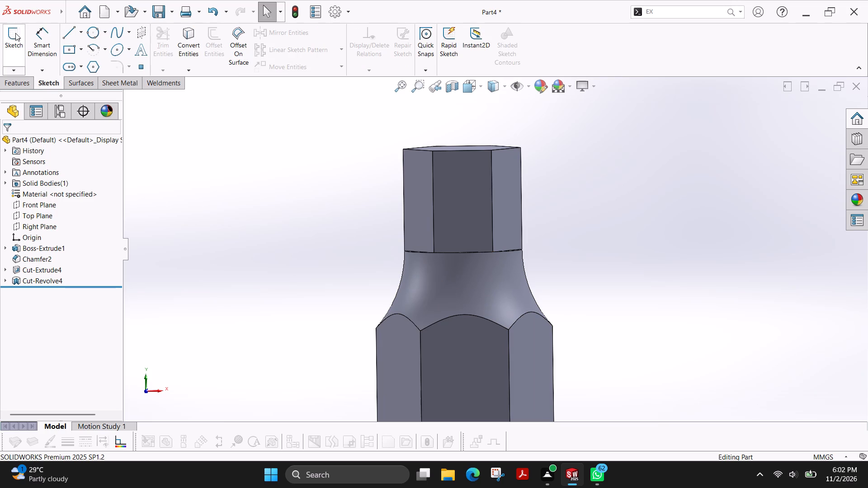
click(8, 32)
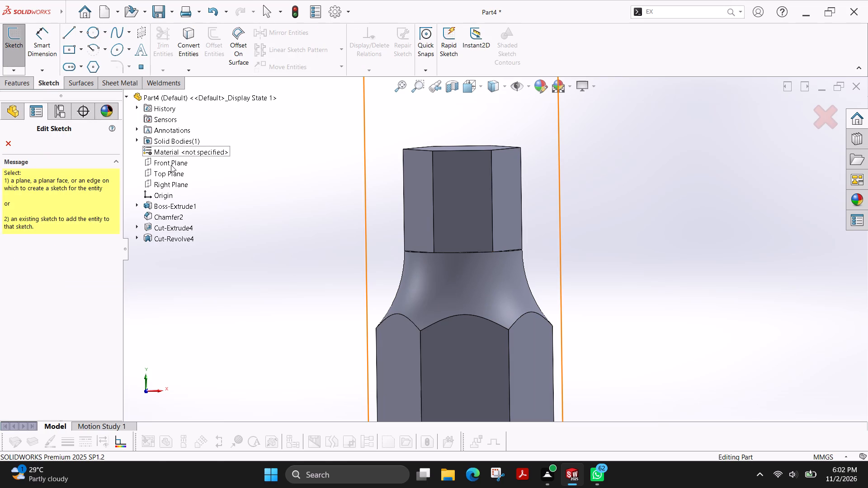
click(173, 162)
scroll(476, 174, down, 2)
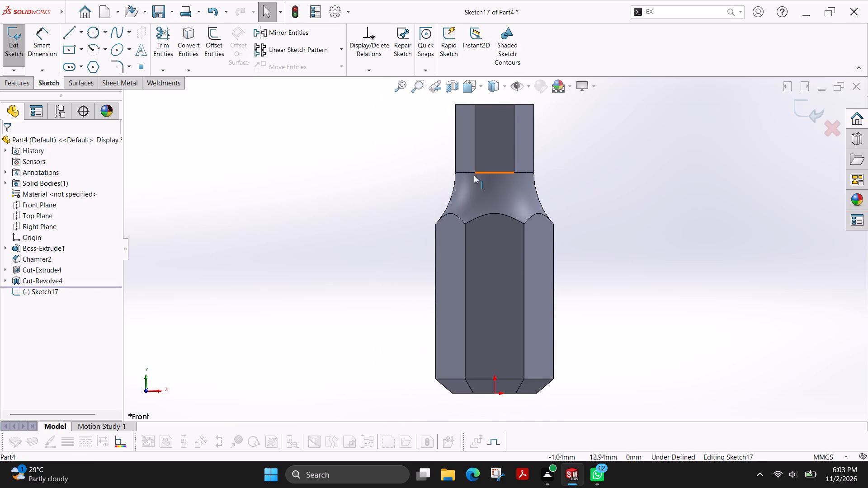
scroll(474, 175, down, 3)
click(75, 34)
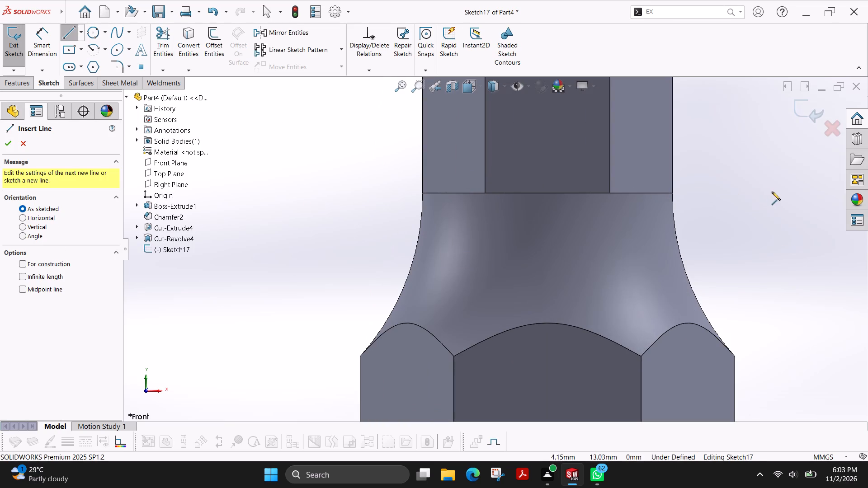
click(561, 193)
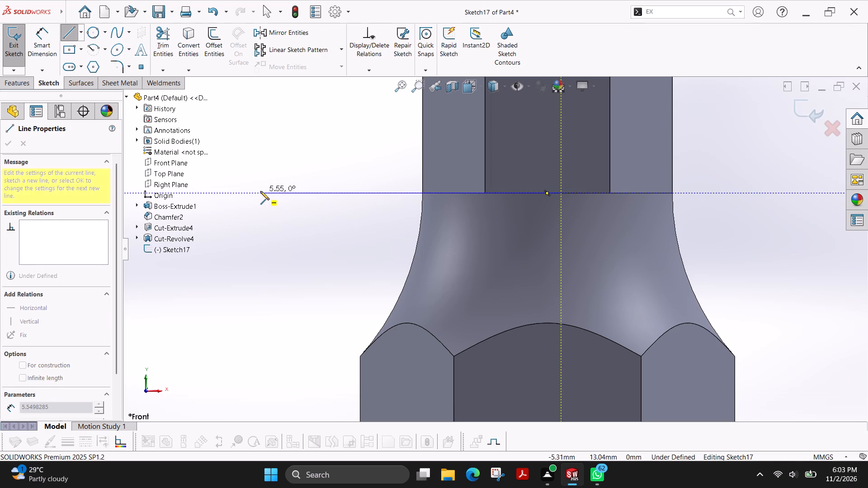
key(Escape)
Sketch a horizontal line about 16.8 mm long across the narrower hexagonal top, just above where the curved shoulder begins.
click(69, 35)
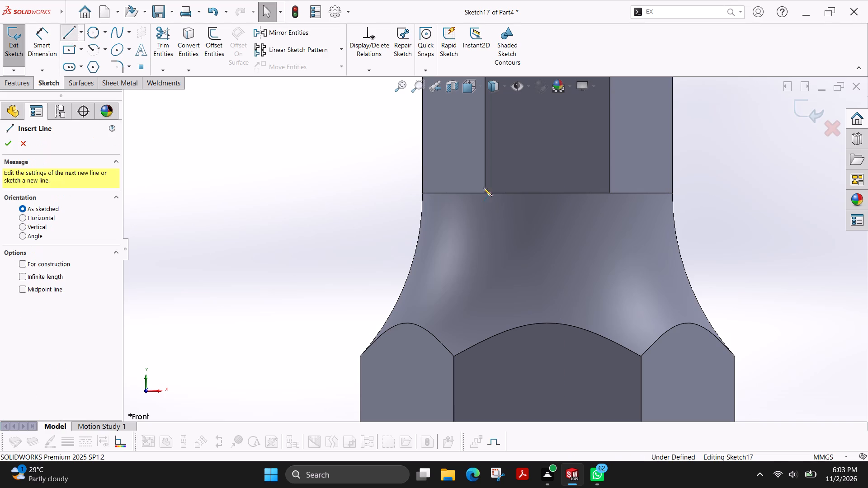
scroll(788, 220, up, 3)
scroll(747, 231, up, 1)
click(750, 214)
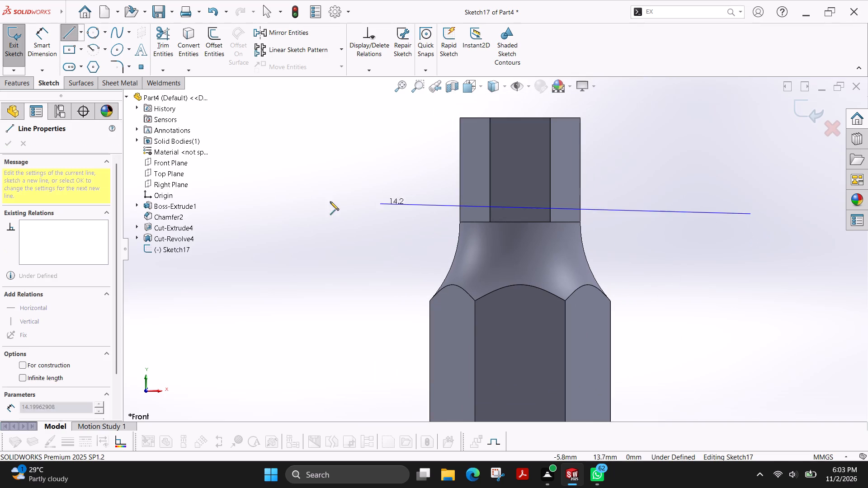
click(312, 216)
key(Escape)
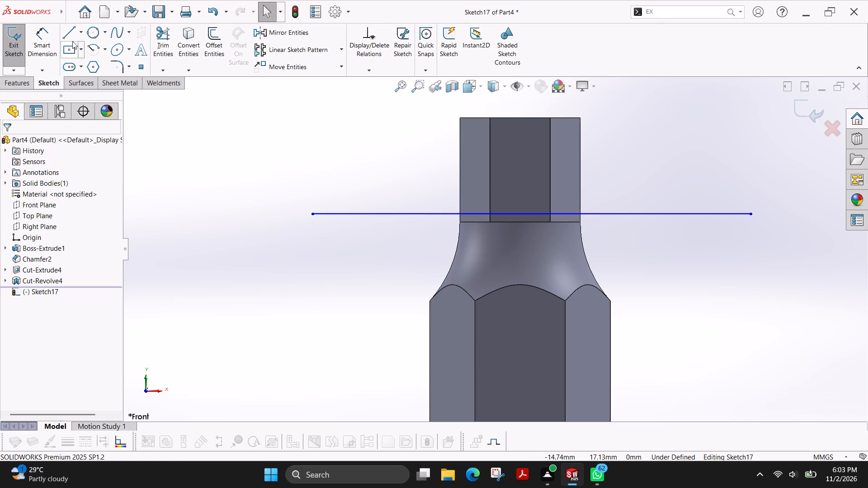
Dimension the horizontal line 4 mm below the top edge of the narrower hexagon.
click(51, 33)
click(516, 117)
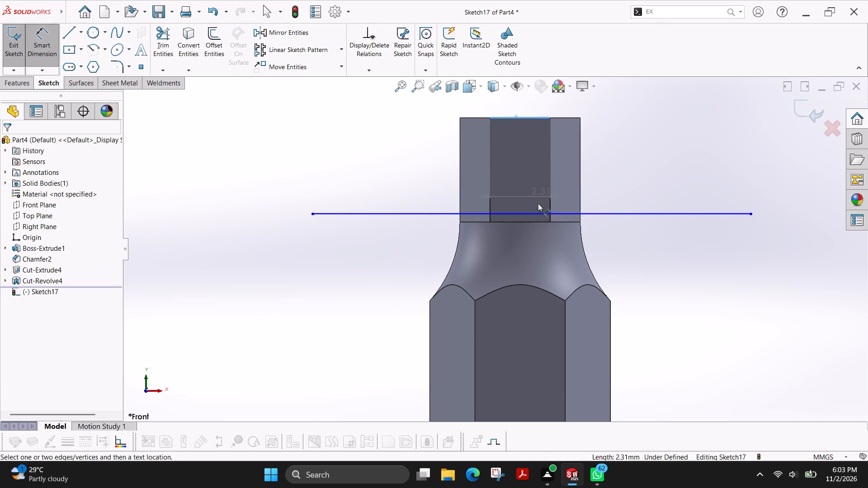
click(535, 212)
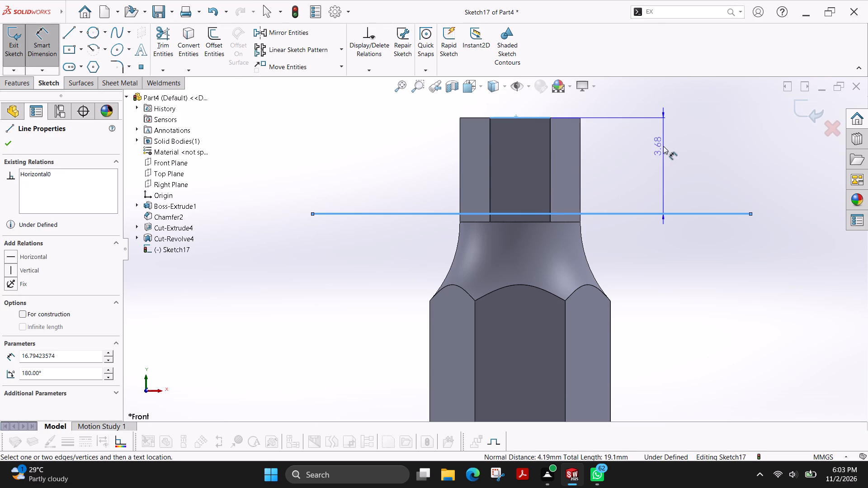
click(664, 158)
key(4)
key(Return)
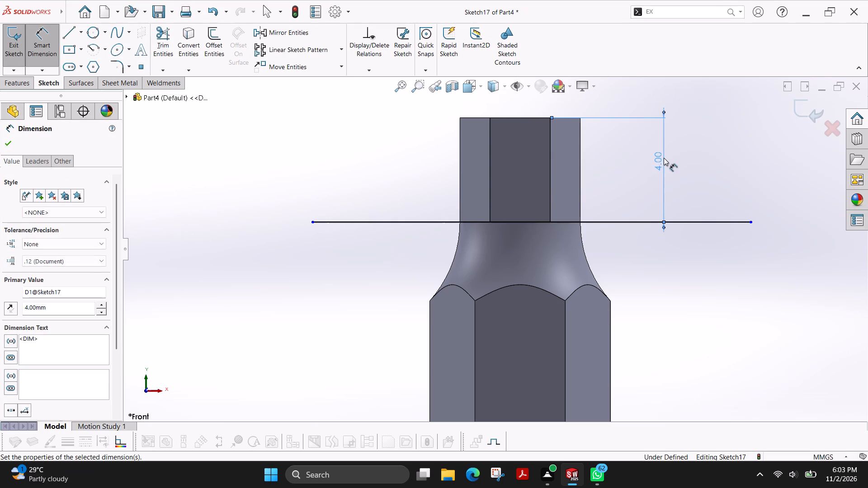
key(Escape)
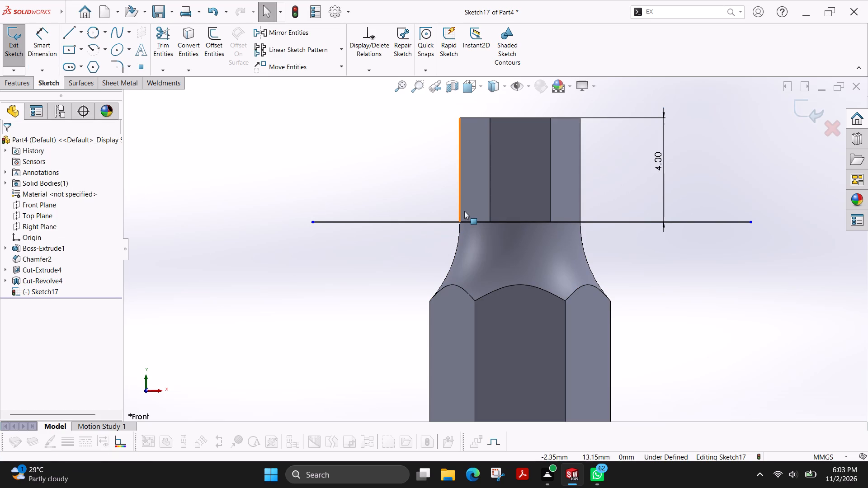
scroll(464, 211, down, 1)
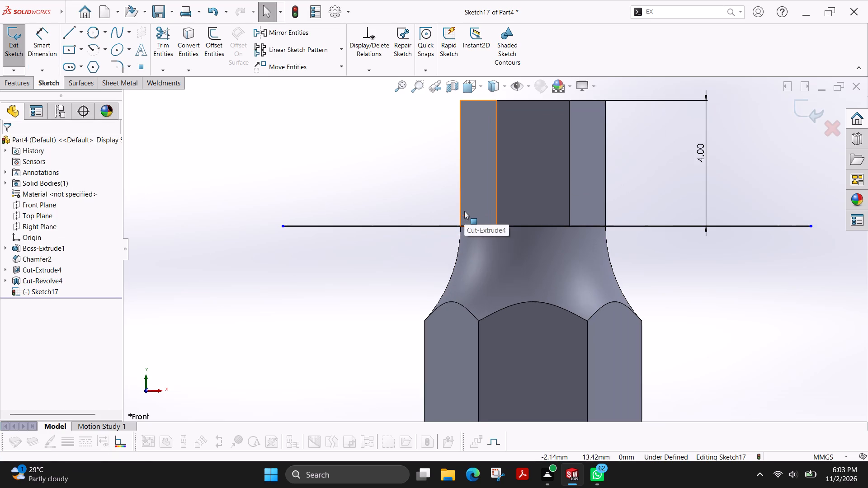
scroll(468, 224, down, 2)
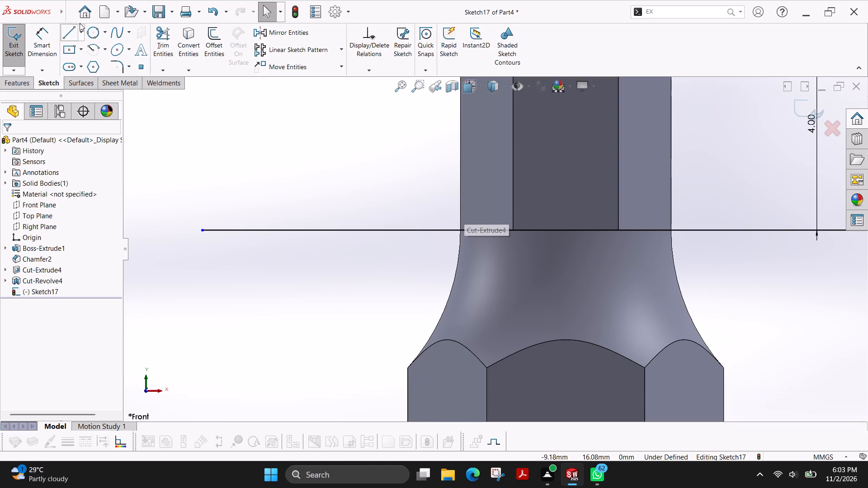
Sketch a perimeter circle about 0.7 mm in radius, resting on the horizontal line beside the narrower hexagon's left edge.
click(94, 38)
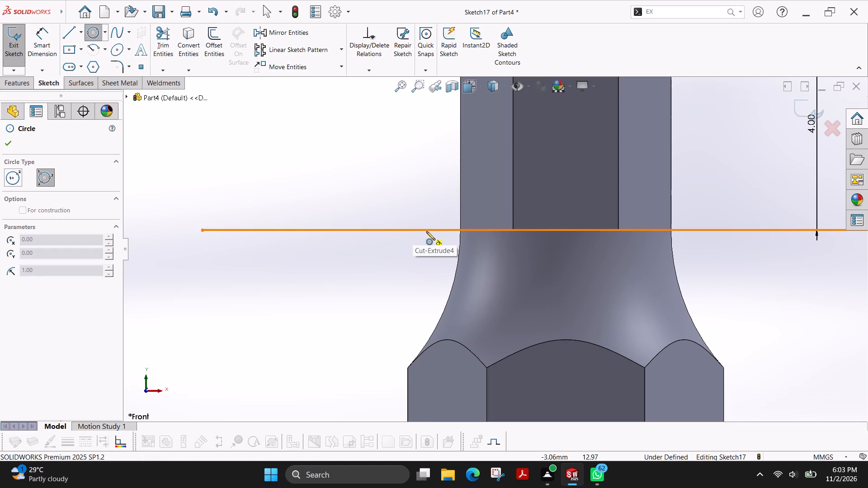
click(430, 231)
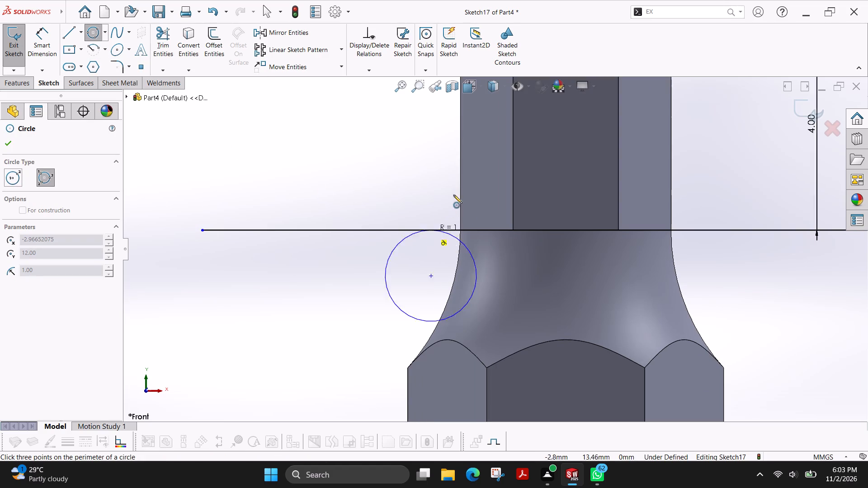
click(462, 193)
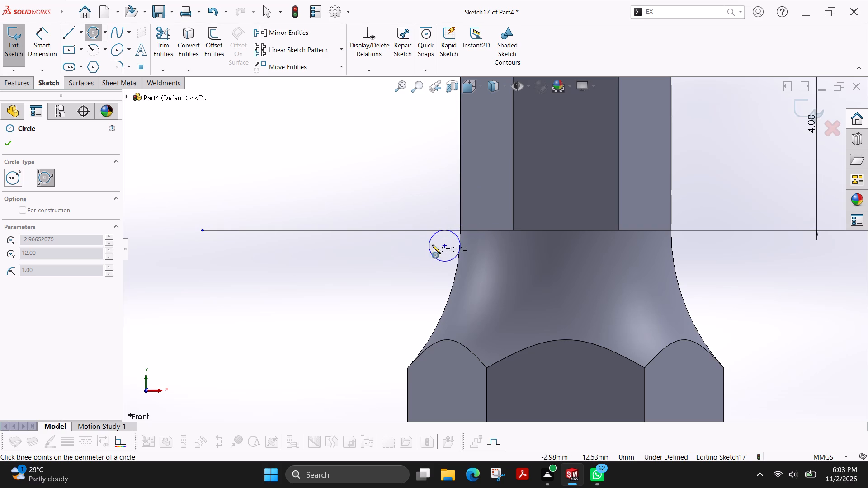
click(459, 198)
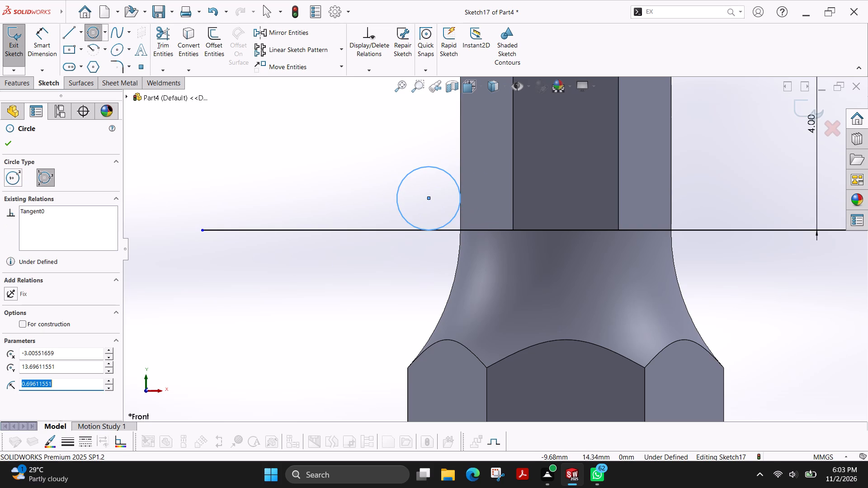
Dimension the circle's diameter at 2 mm.
click(45, 45)
click(402, 178)
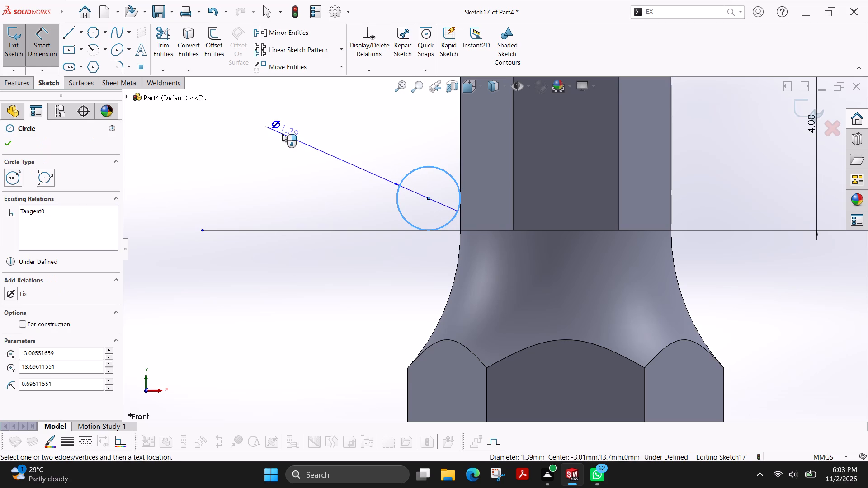
key(2)
key(Return)
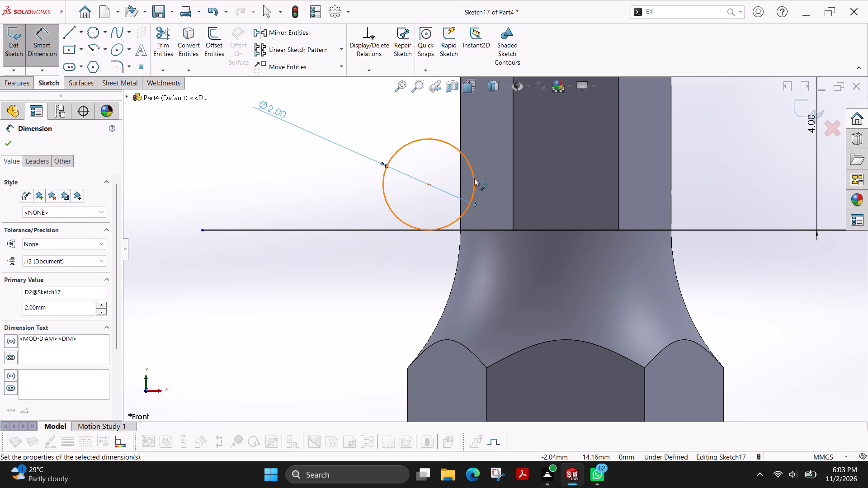
Sketch a vertical line about 1.4 mm long upward from the circle's right quadrant point.
click(71, 42)
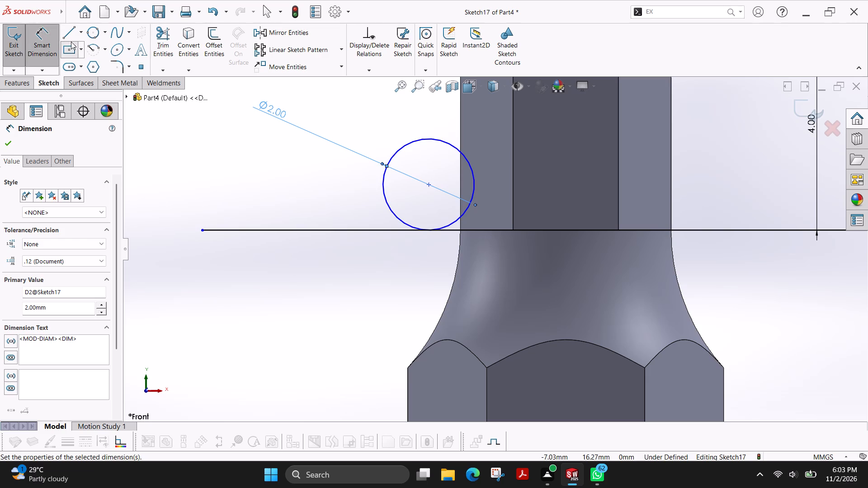
click(71, 38)
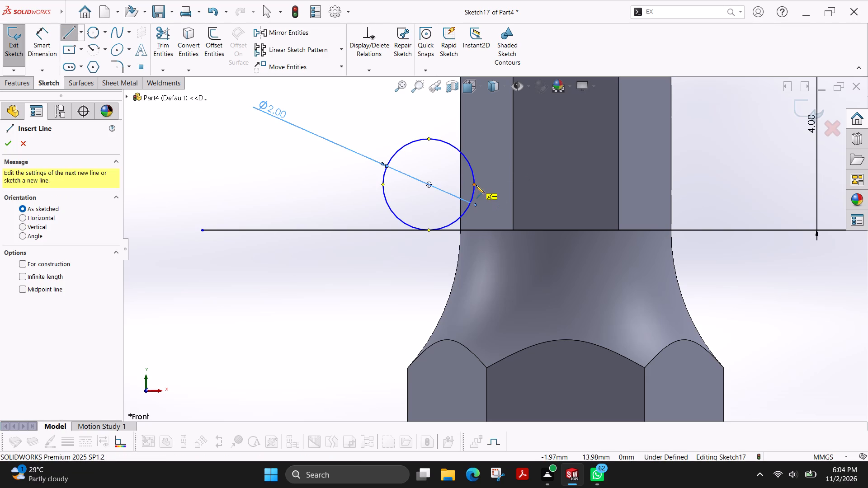
click(475, 185)
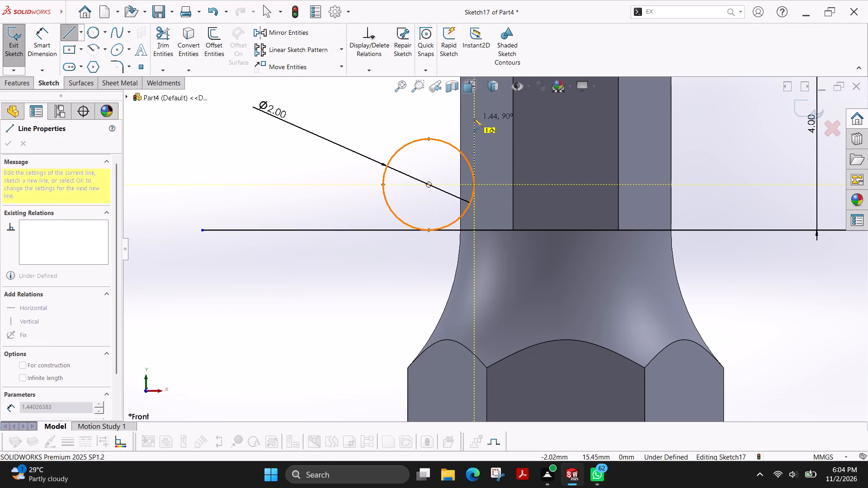
click(474, 118)
key(Escape)
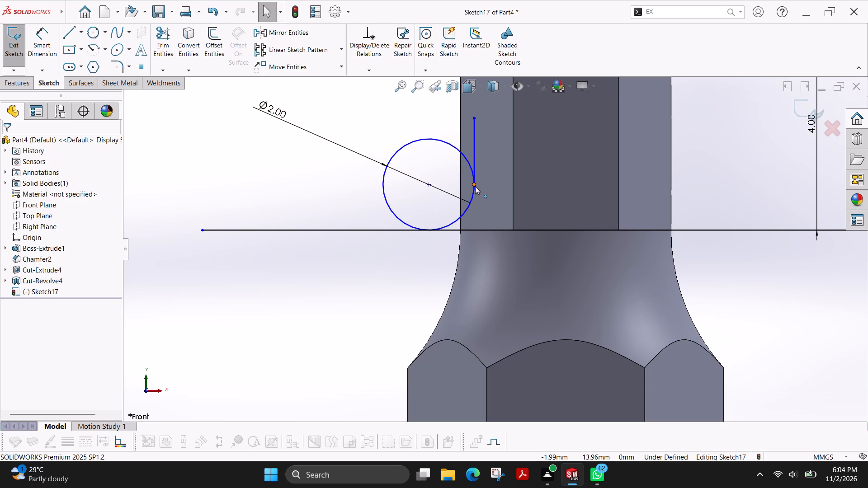
Sketch a horizontal radius line 1 mm long from the circle's centre to its right quadrant point.
click(66, 34)
click(428, 184)
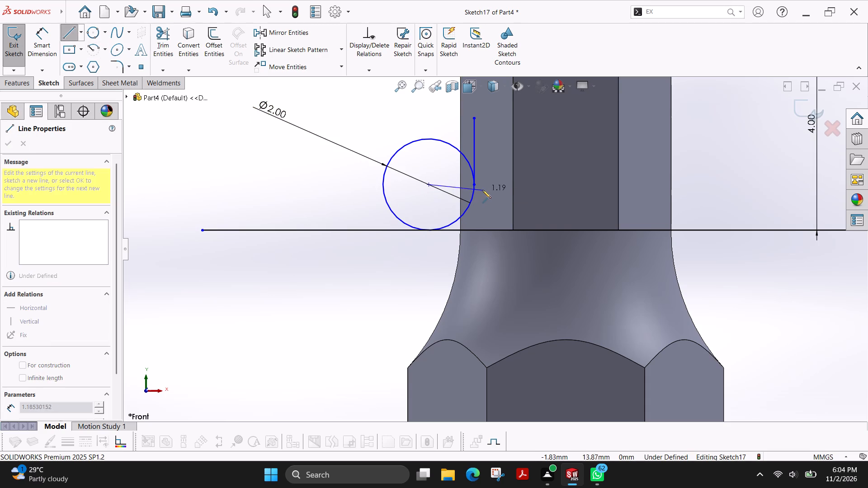
click(475, 186)
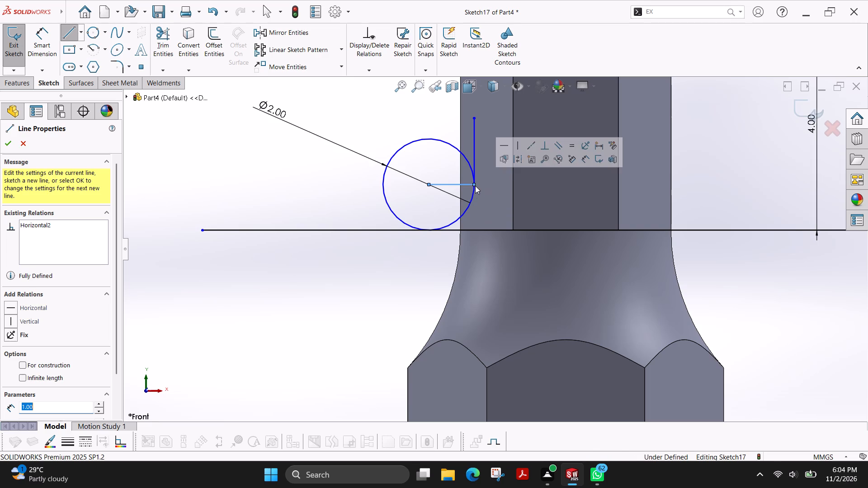
key(Escape)
key(Escape)
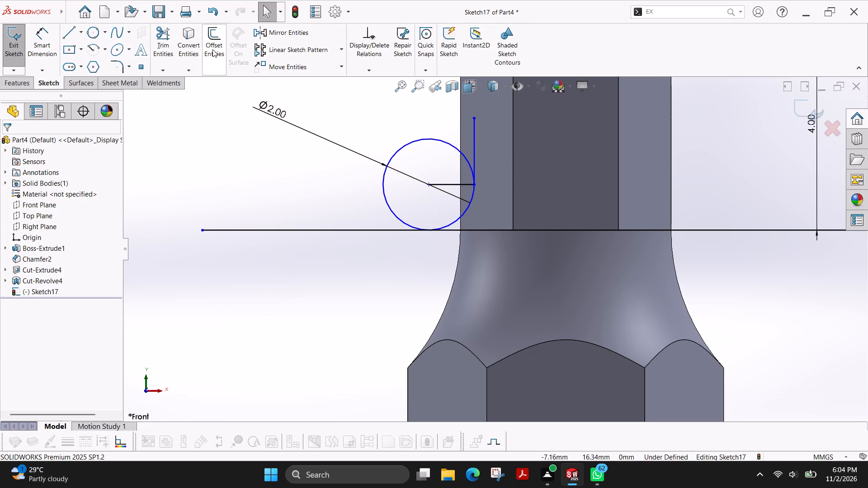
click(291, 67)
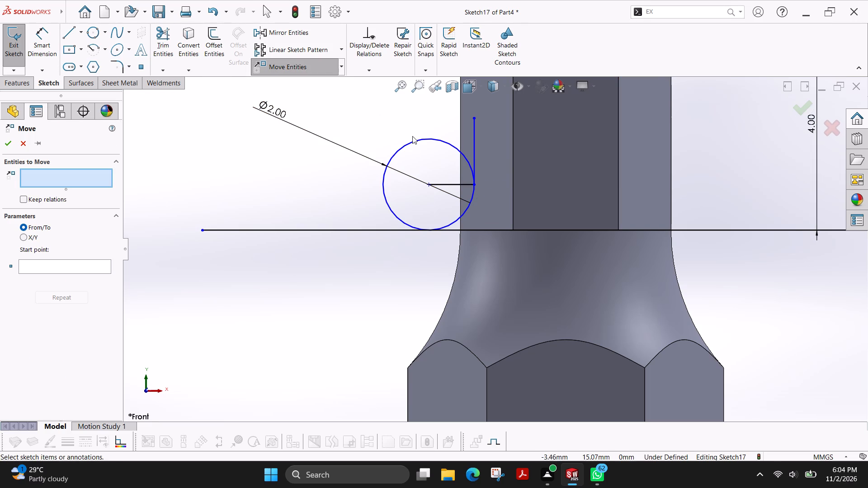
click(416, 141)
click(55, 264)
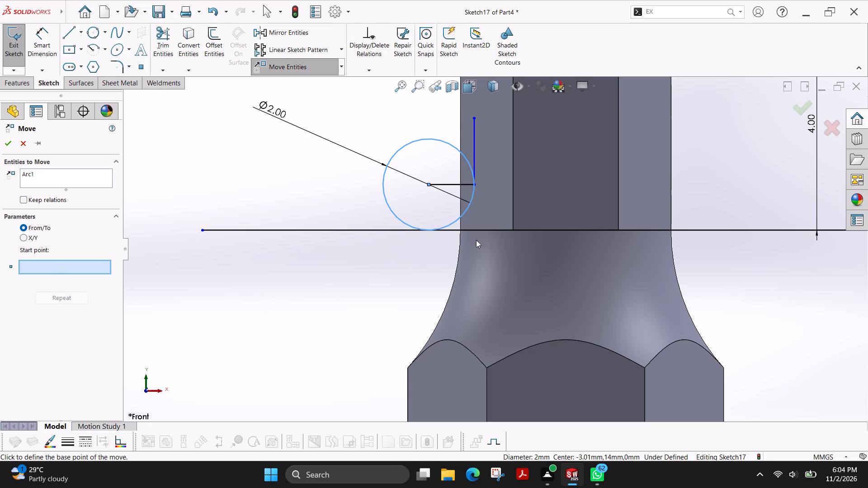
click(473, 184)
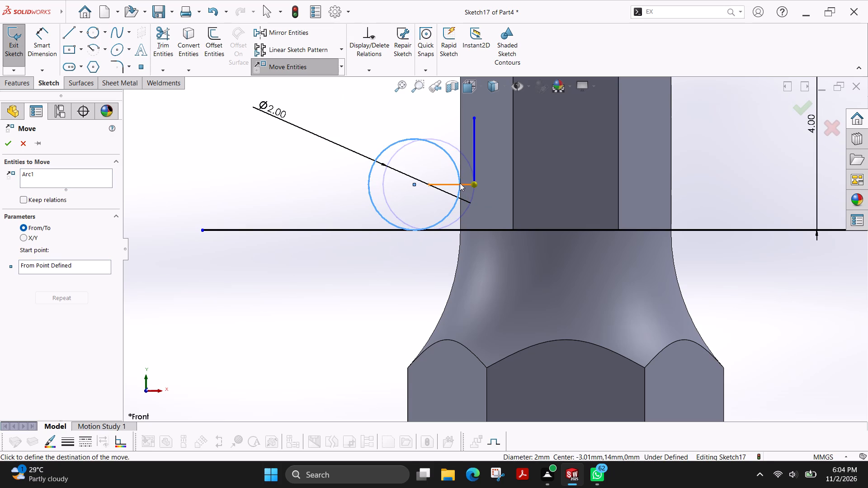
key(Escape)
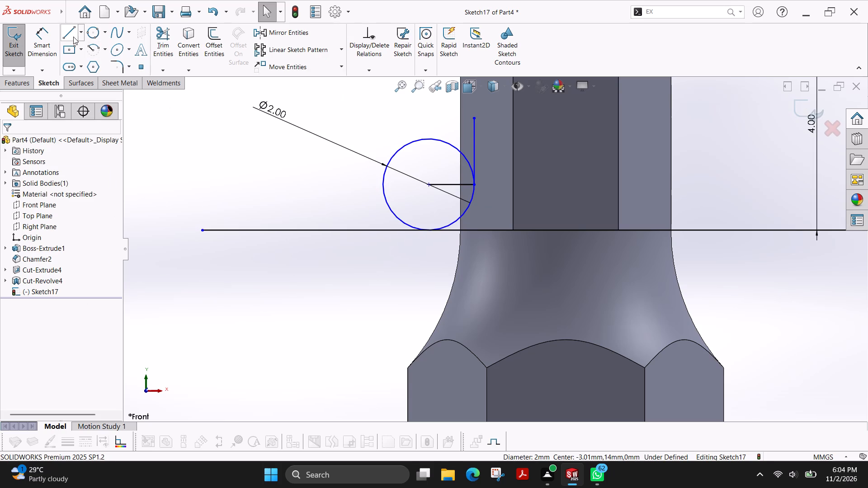
Sketch a vertical line about 1.8 mm long down the narrower hexagon's left edge, ending on the horizontal radius line.
click(73, 37)
click(460, 102)
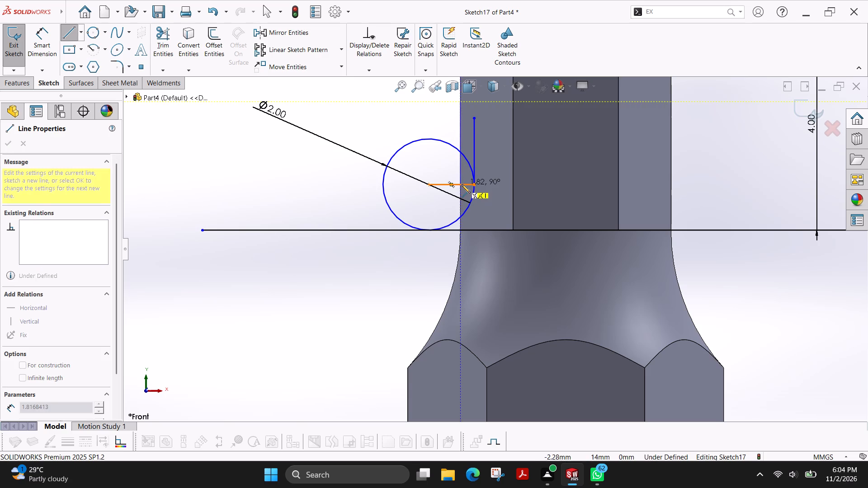
click(462, 184)
key(Escape)
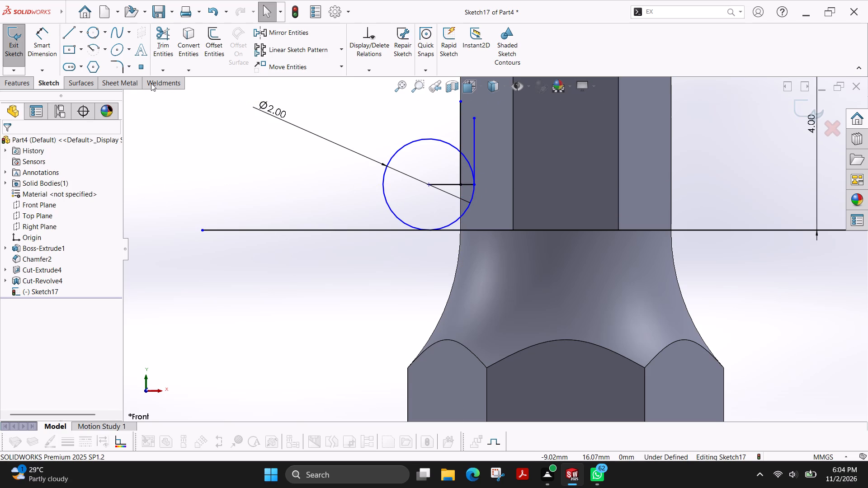
Move the circle from its right quadrant point to where the radius line meets the narrower hexagon's left edge.
click(285, 70)
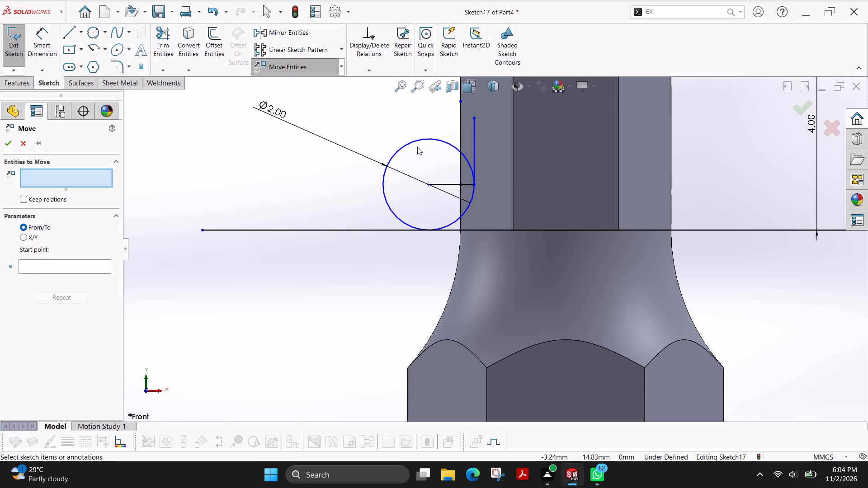
click(407, 141)
click(409, 142)
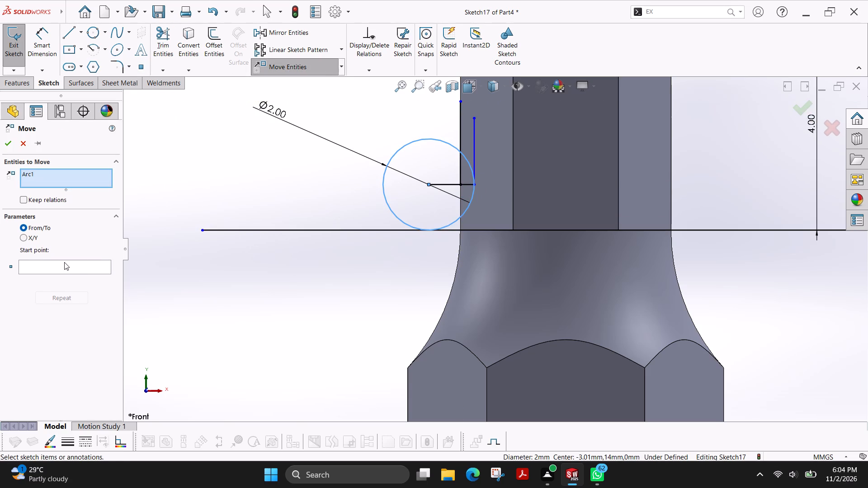
click(65, 263)
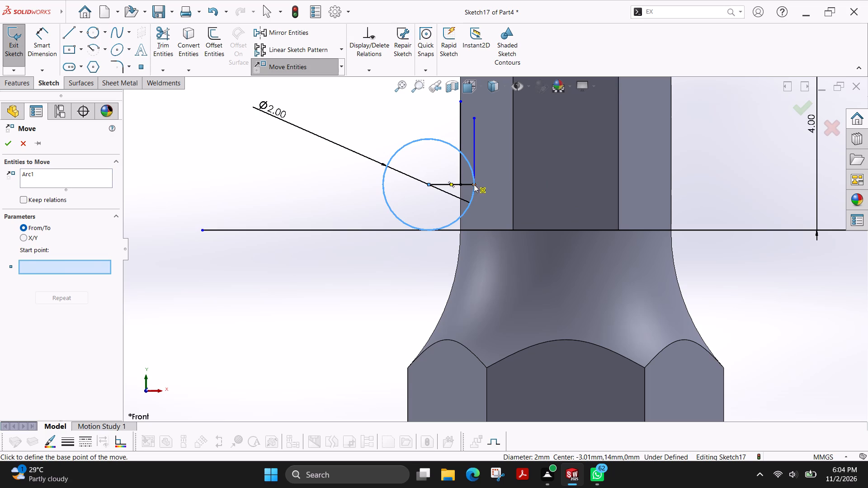
click(474, 184)
click(461, 184)
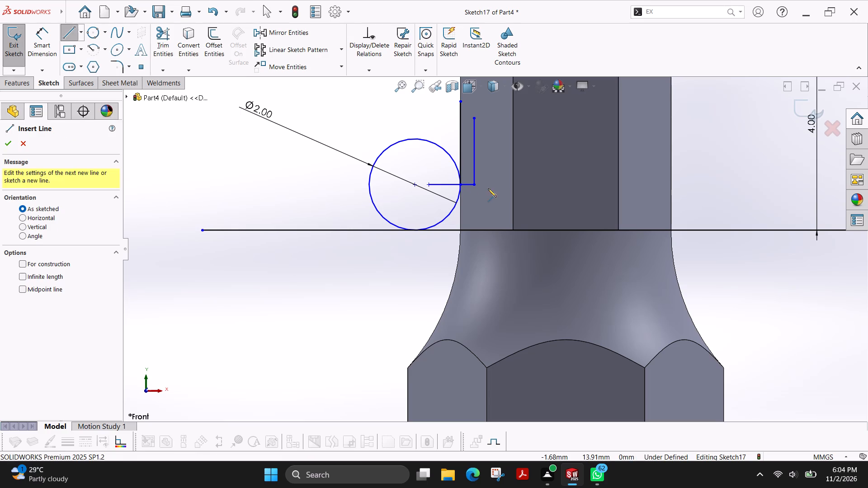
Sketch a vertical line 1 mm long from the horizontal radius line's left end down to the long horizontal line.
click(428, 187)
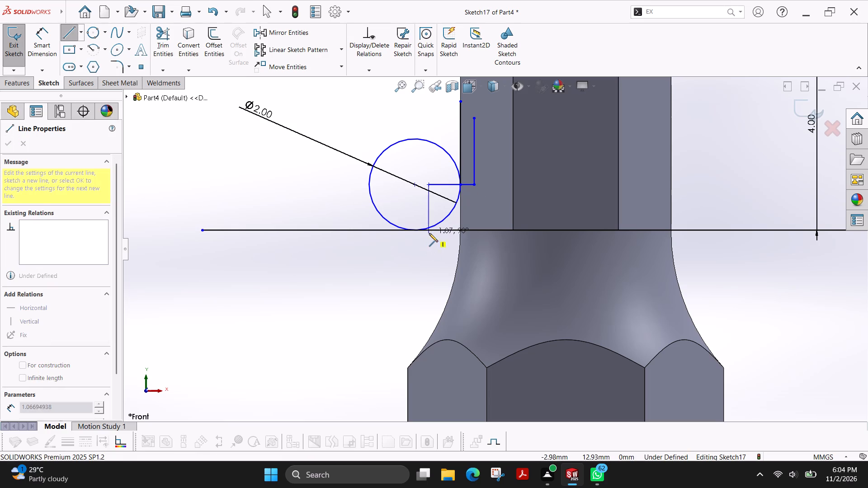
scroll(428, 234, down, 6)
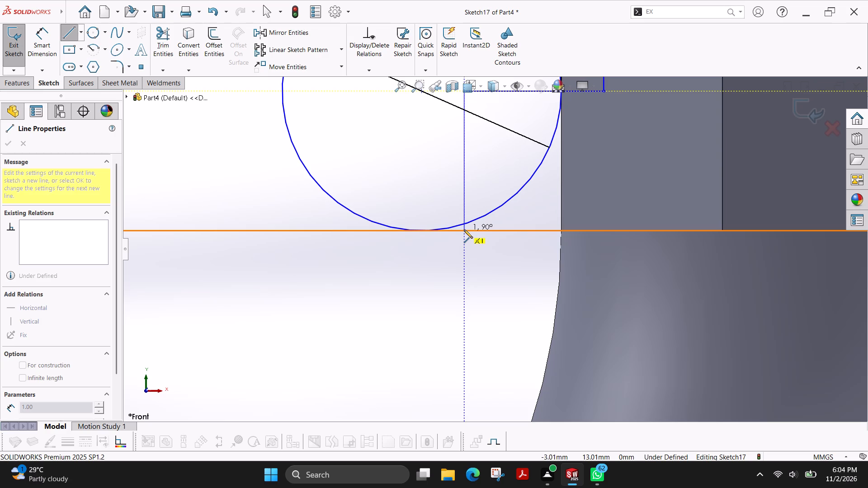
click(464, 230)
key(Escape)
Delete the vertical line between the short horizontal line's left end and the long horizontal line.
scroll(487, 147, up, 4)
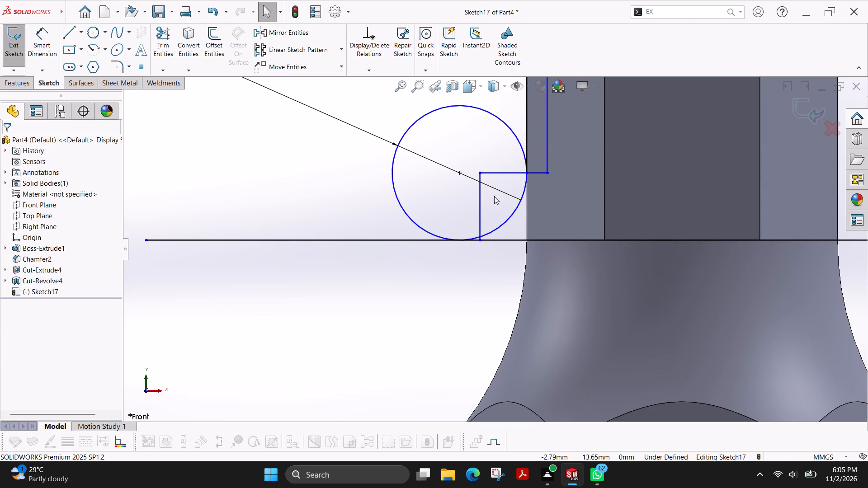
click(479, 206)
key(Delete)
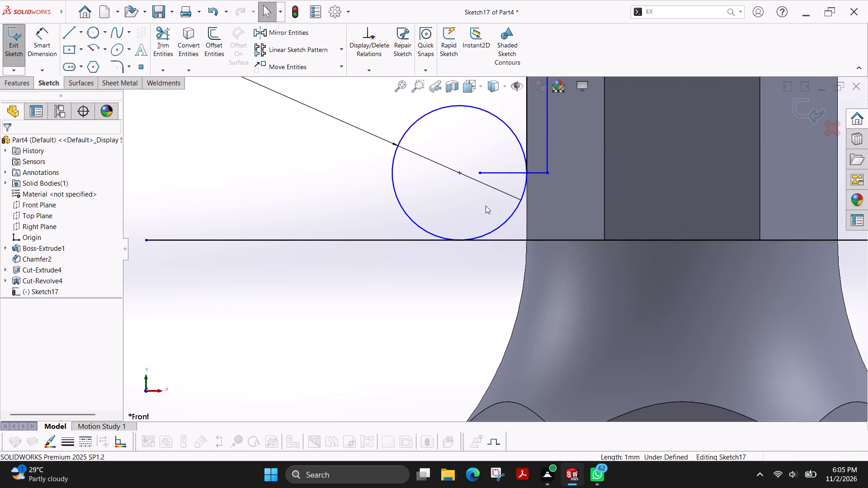
Sketch a vertical radius line from the moved circle's centre down to its tangent point on the long horizontal line.
click(69, 38)
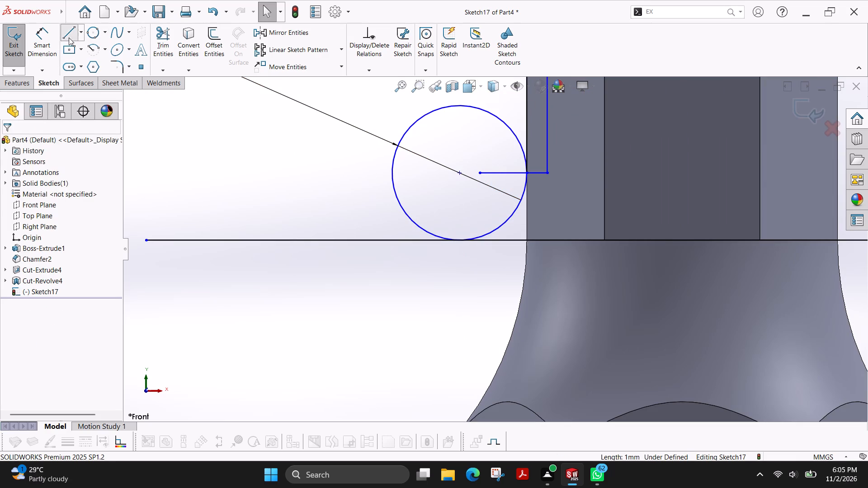
click(458, 173)
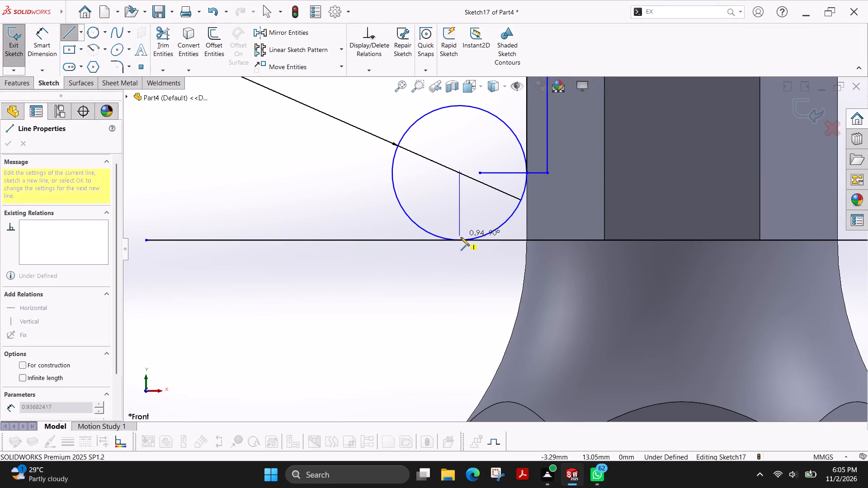
click(460, 240)
key(Escape)
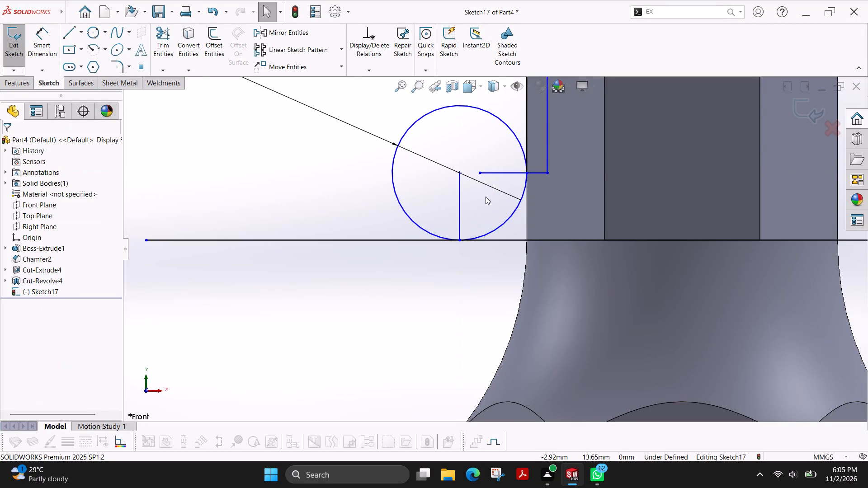
Move the circle from its centre to the vertical radius line's lower end, centring it on the long horizontal line.
click(296, 67)
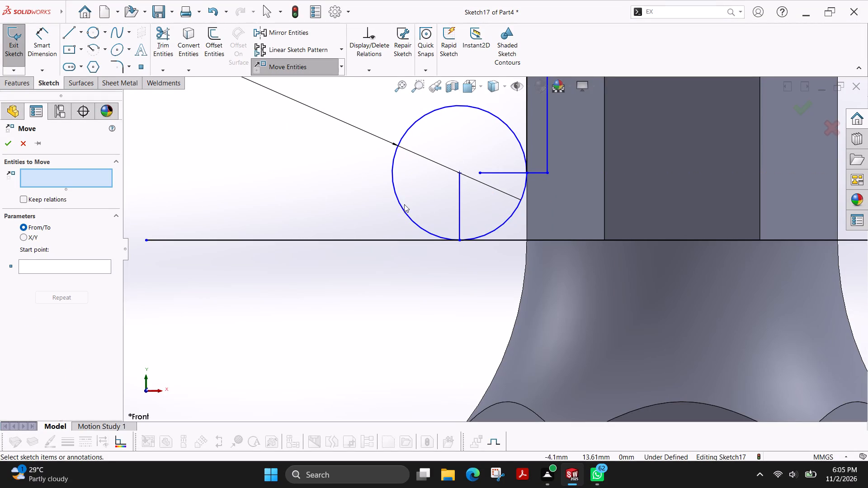
click(401, 209)
click(56, 266)
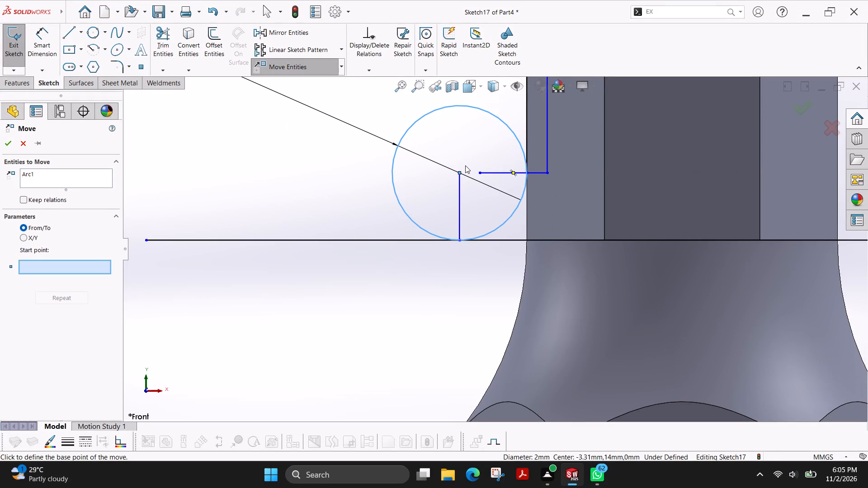
click(459, 173)
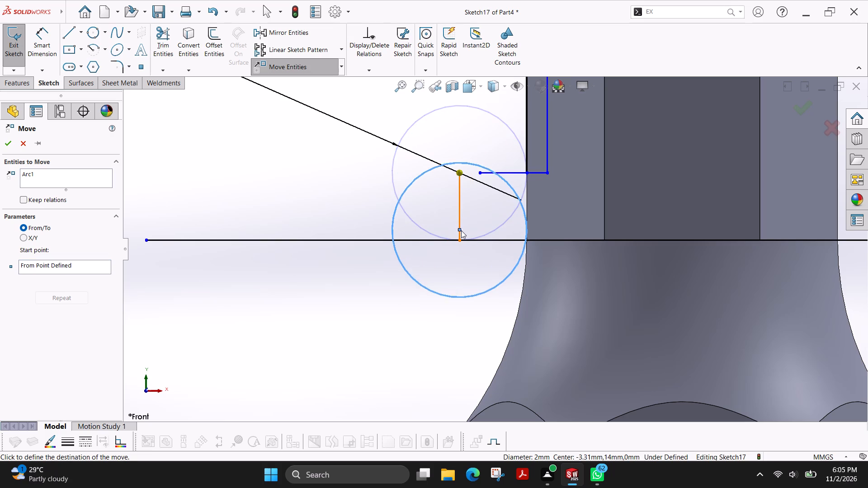
click(461, 239)
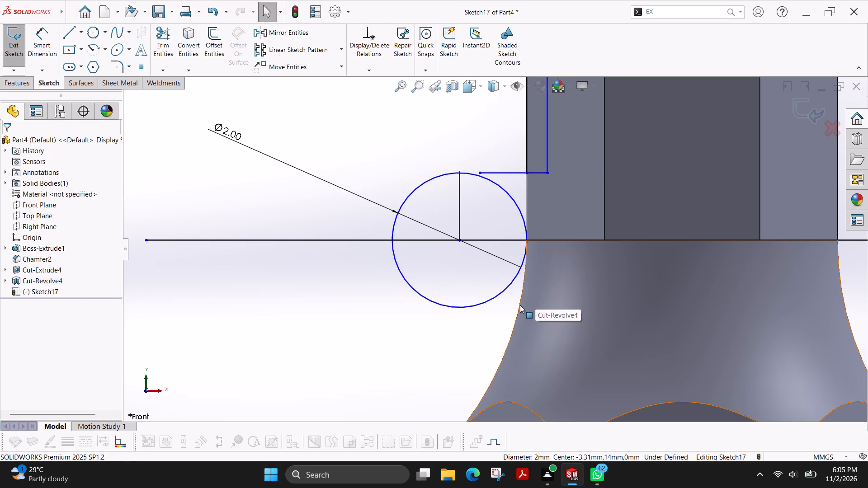
scroll(520, 305, up, 1)
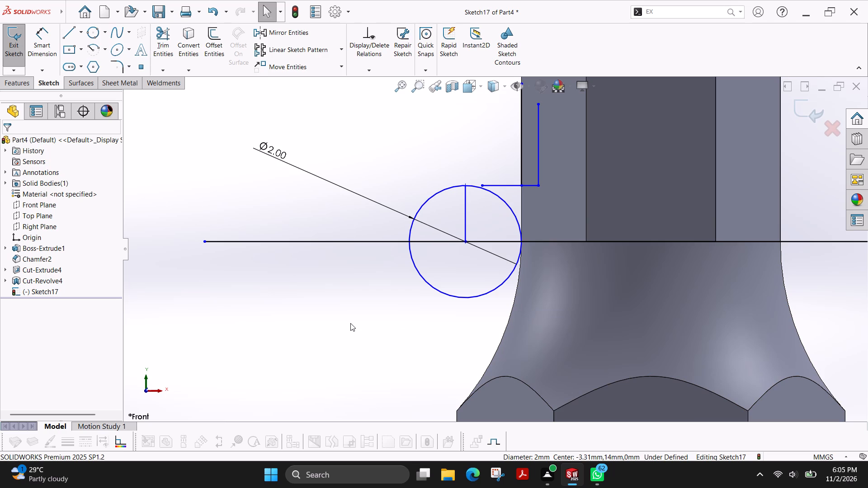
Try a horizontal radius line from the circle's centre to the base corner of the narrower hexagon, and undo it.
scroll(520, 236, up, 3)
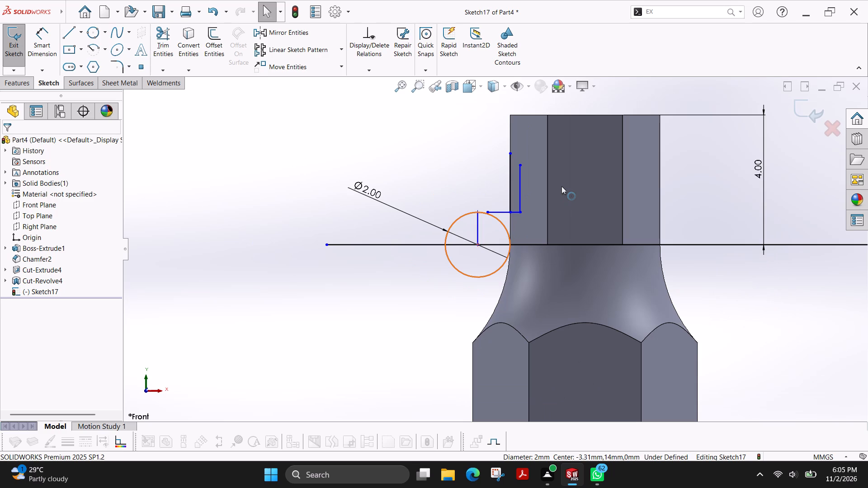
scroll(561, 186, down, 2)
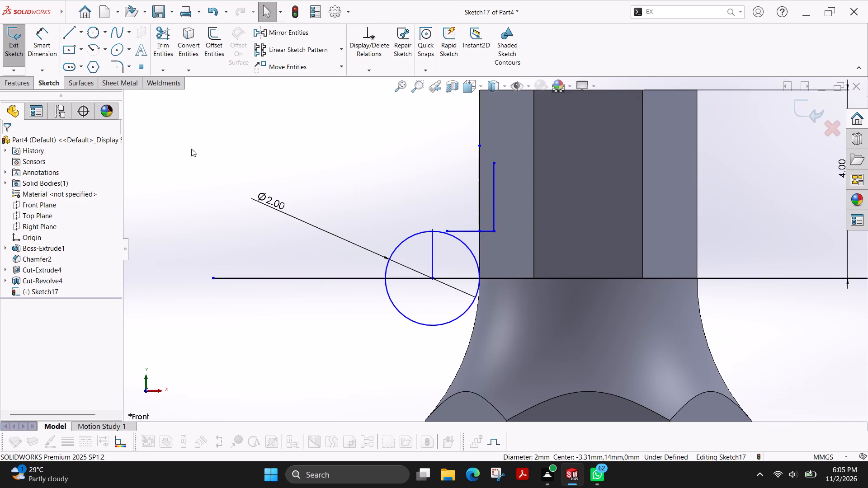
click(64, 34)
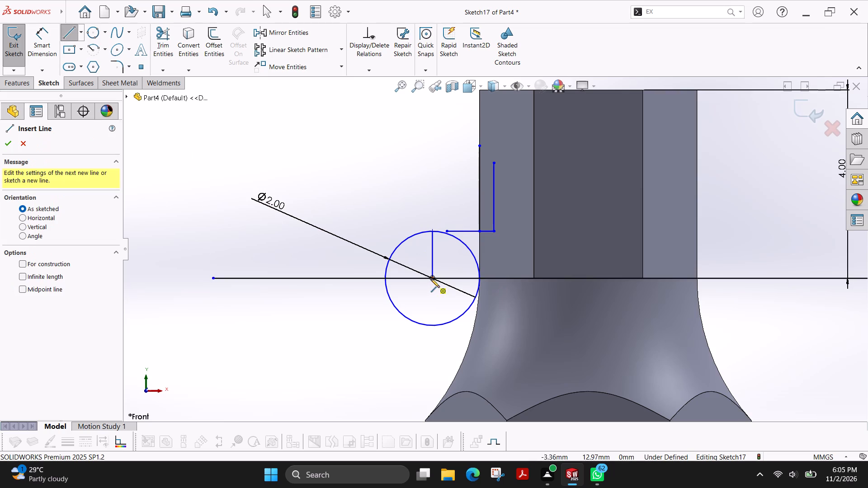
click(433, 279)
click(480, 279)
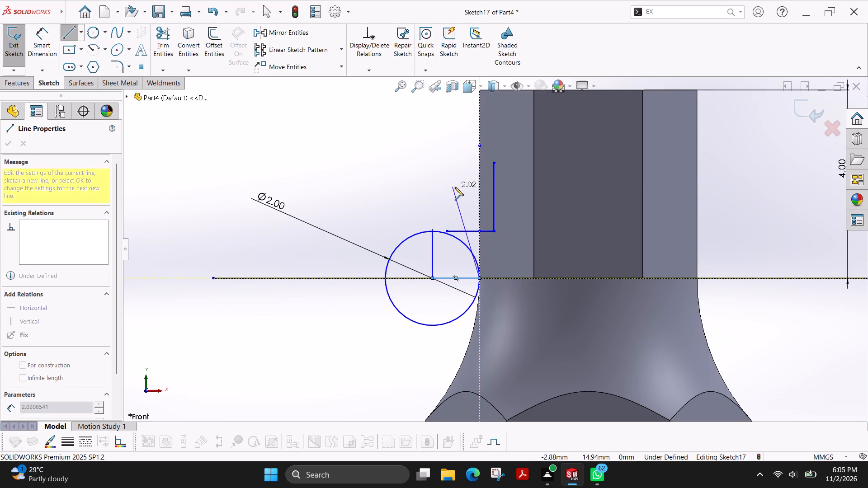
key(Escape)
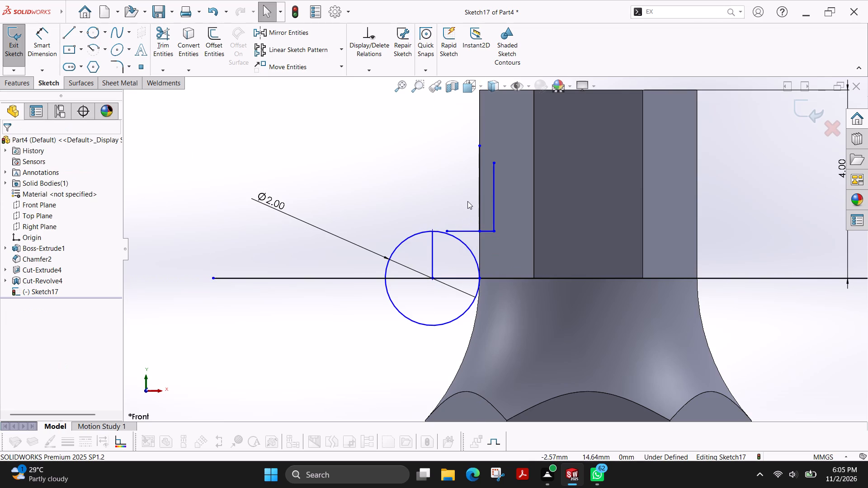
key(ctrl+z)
Check the distance from the circle's centre to the base corner of the narrower hexagon.
click(42, 43)
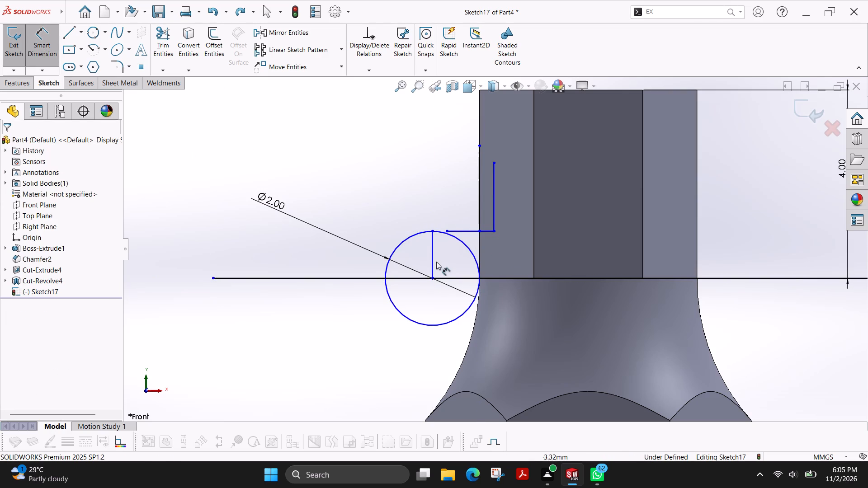
click(431, 279)
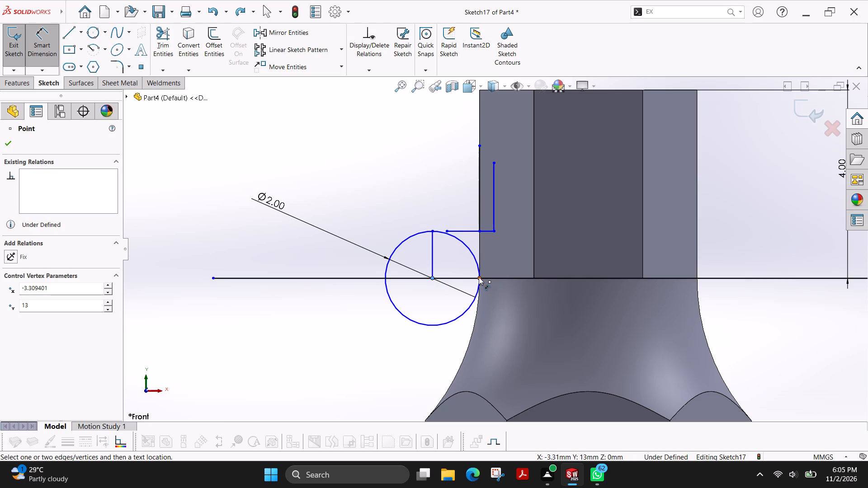
click(479, 277)
key(Escape)
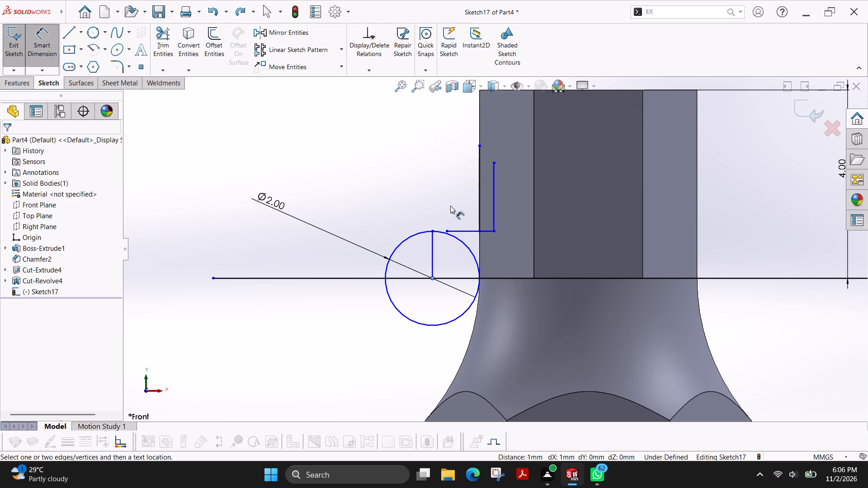
Undo all the circle and line work, back to before the new front-view sketch was started.
key(ctrl+z)
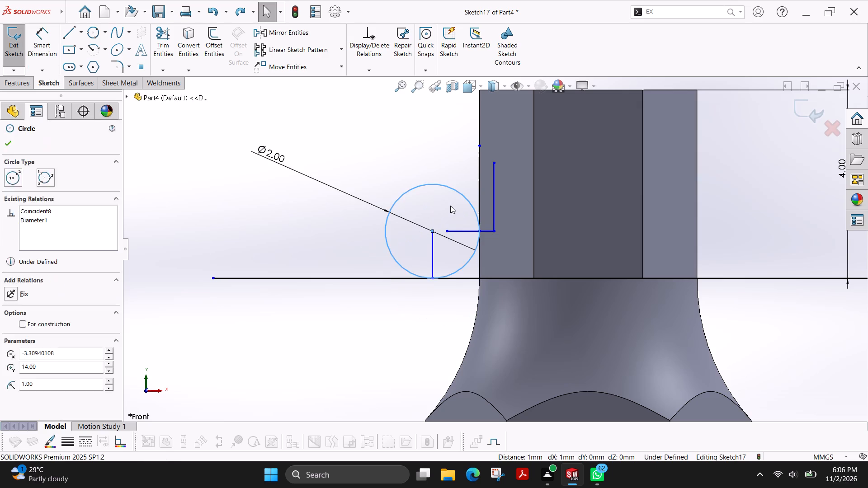
key(ctrl+z)
key(ctrl+z)
key(ctrl+z)
key(ctrl+z)
key(ctrl+z)
key(ctrl+z)
key(ctrl+z)
key(ctrl+z)
key(ctrl+z)
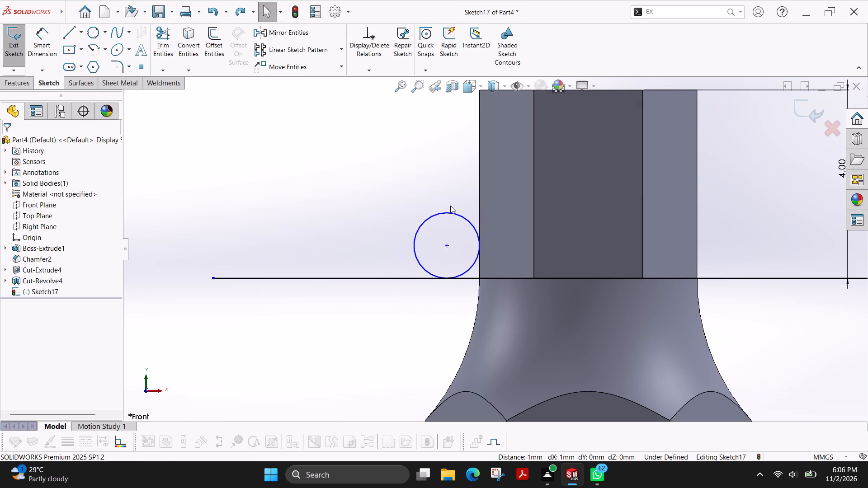
key(ctrl+z)
key(ctrl+z)
key(ctrl+z)
key(ctrl+z)
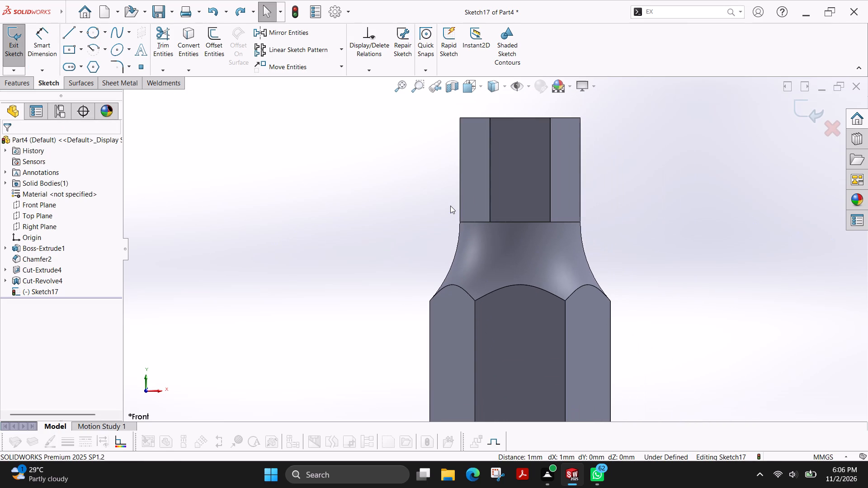
key(ctrl+z)
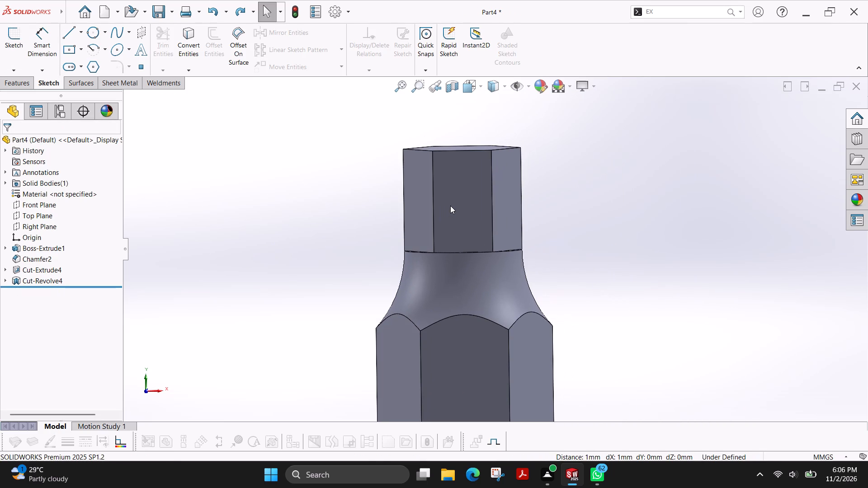
Open Sketch16, the profile of the shoulder's revolved cut, for editing.
click(4, 281)
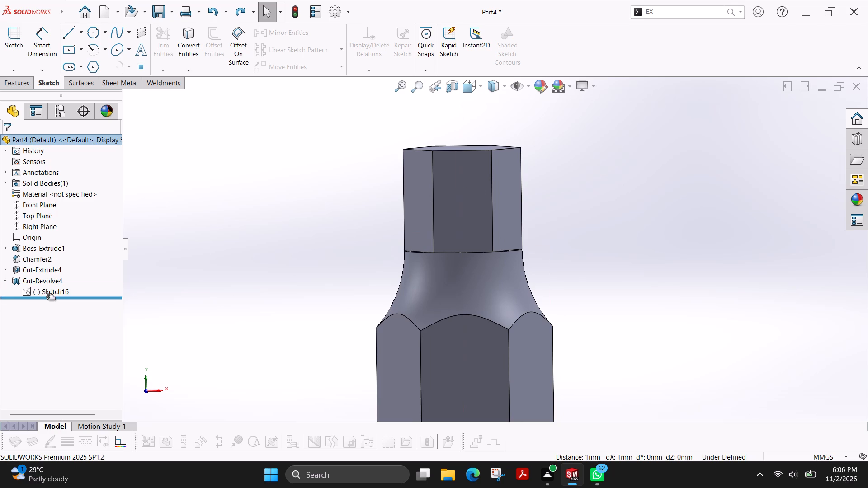
click(56, 289)
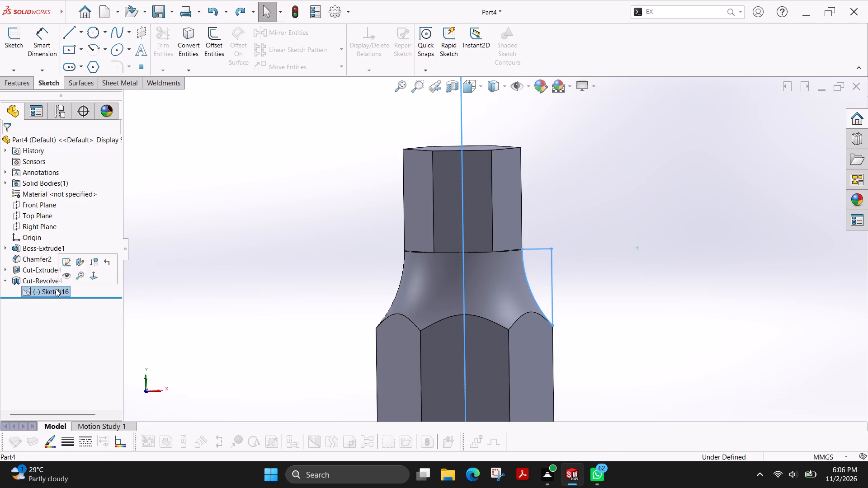
click(56, 290)
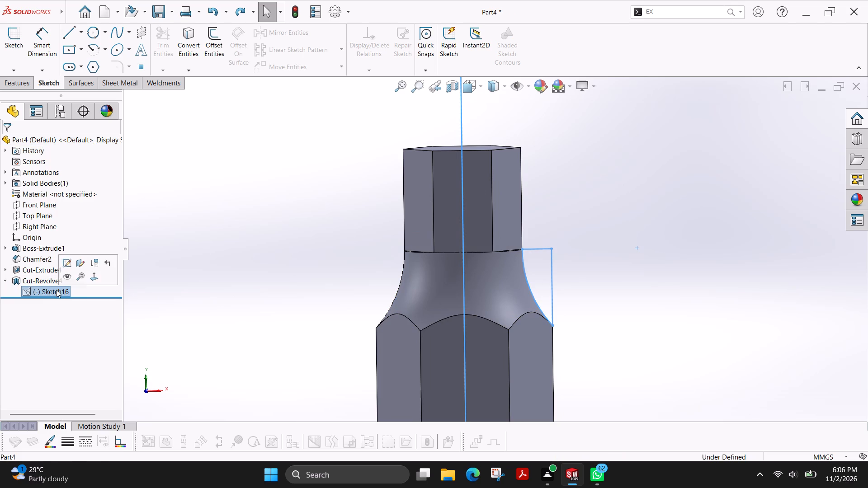
click(74, 291)
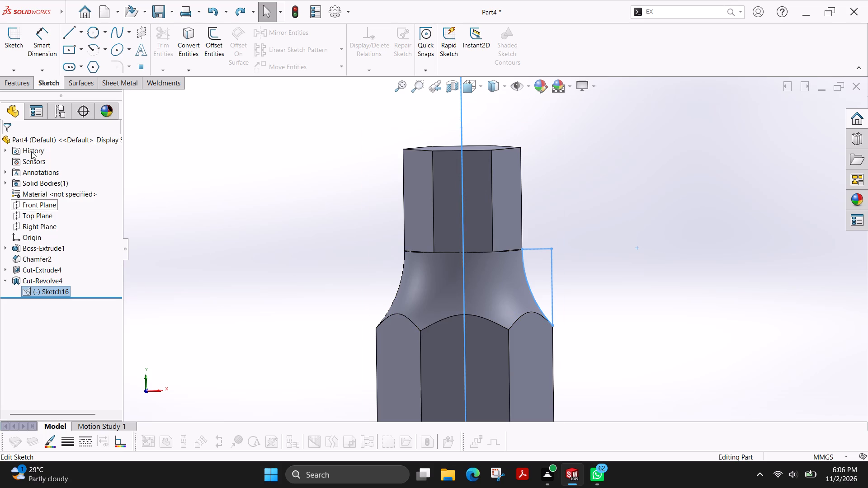
click(19, 42)
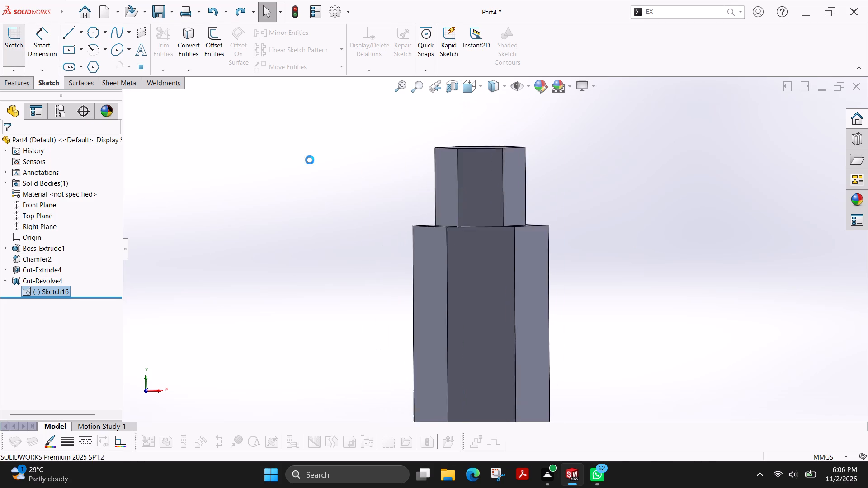
Sketch a horizontal line about 13.18 mm long along the narrower hexagon's base, extending past both sides of the part.
scroll(530, 206, down, 6)
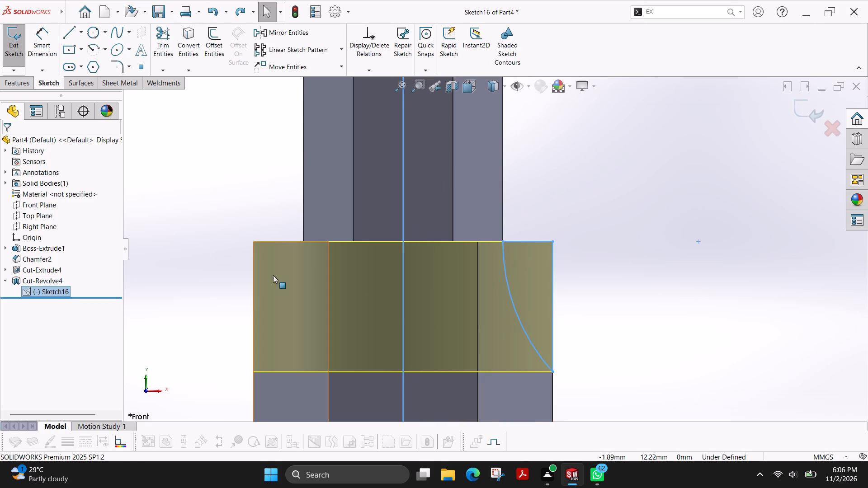
click(70, 34)
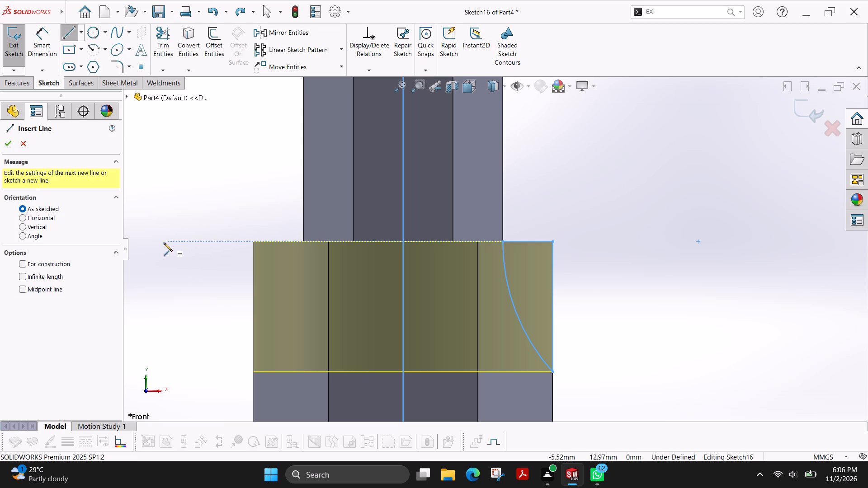
click(152, 243)
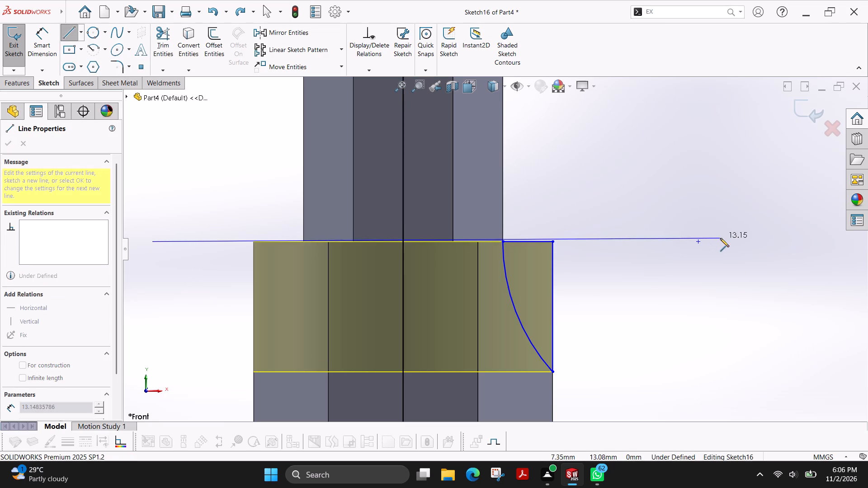
click(721, 239)
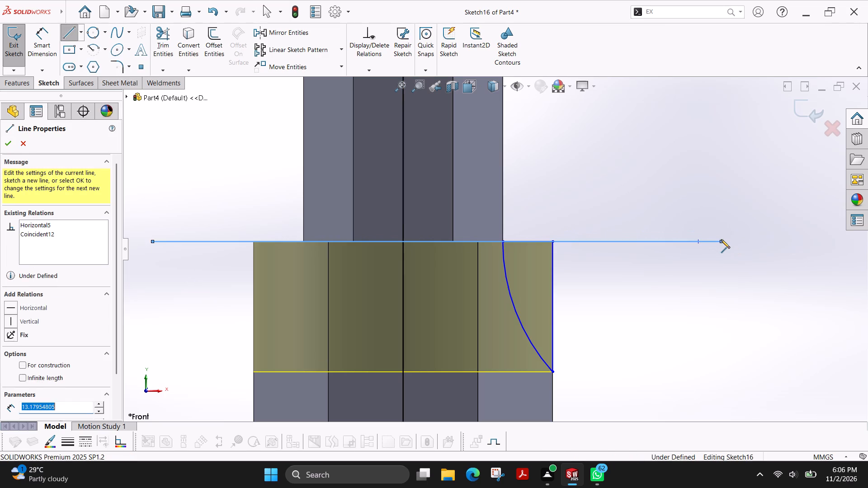
key(Escape)
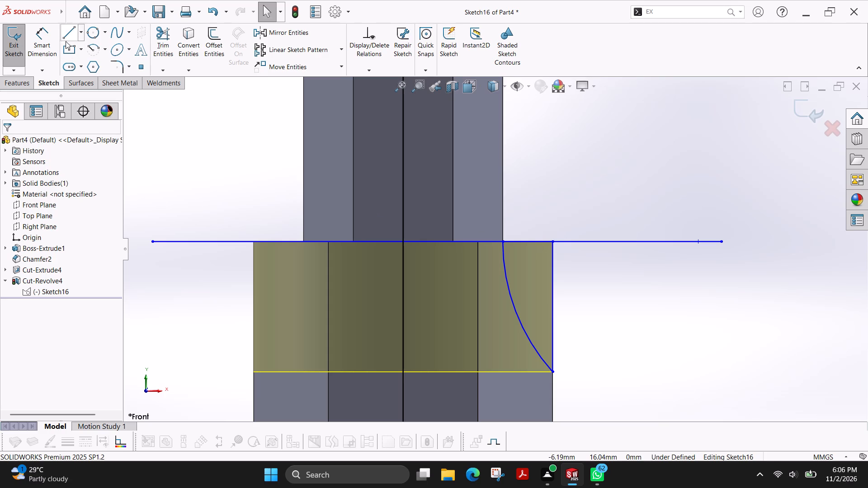
Sketch a perimeter circle about 0.65 mm in radius above the long horizontal line, against the narrower hexagon's left edge.
click(95, 34)
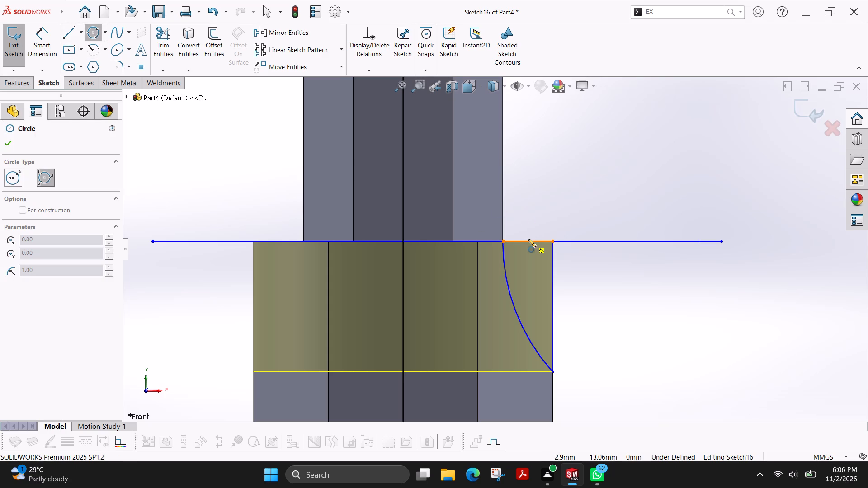
click(281, 240)
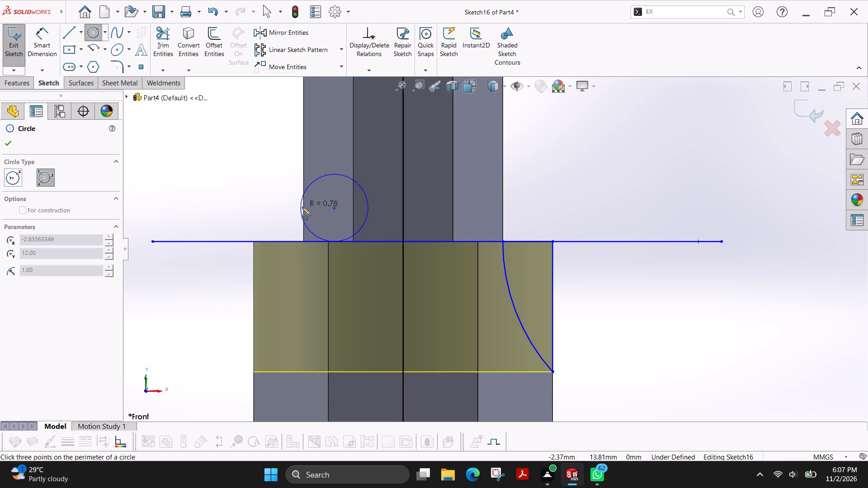
click(304, 207)
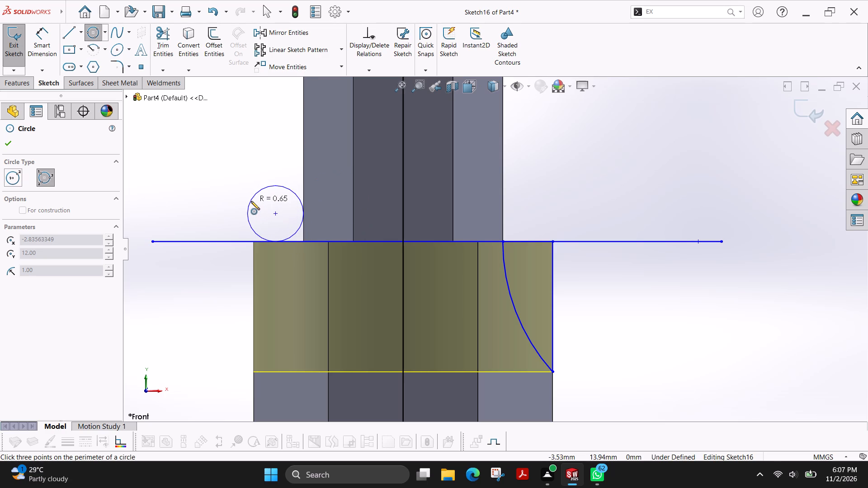
click(251, 201)
Dimension the new circle's diameter as 2 mm.
click(33, 37)
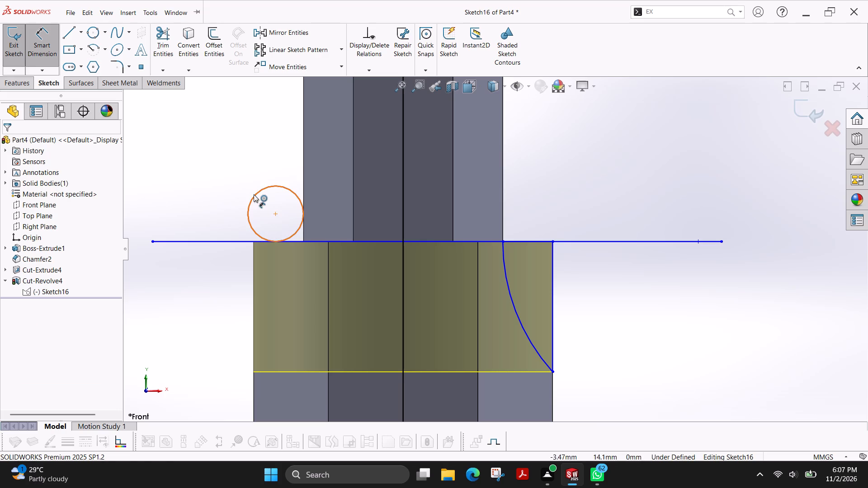
click(254, 194)
click(183, 144)
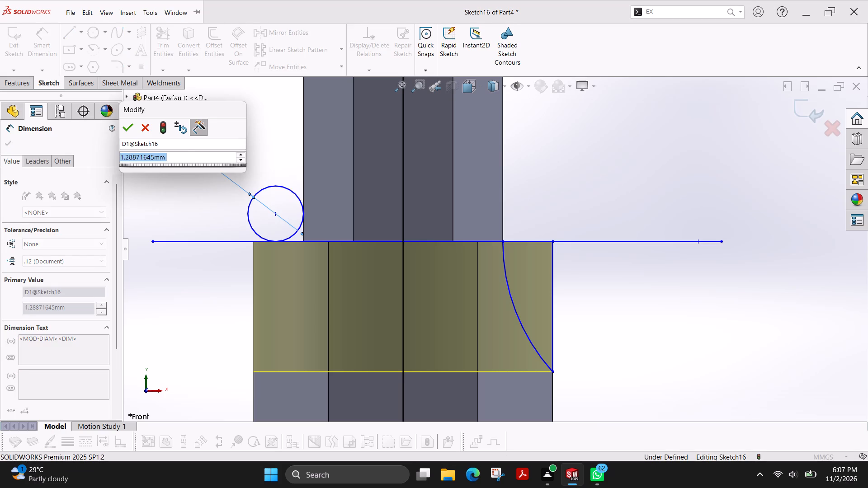
key(2)
key(Return)
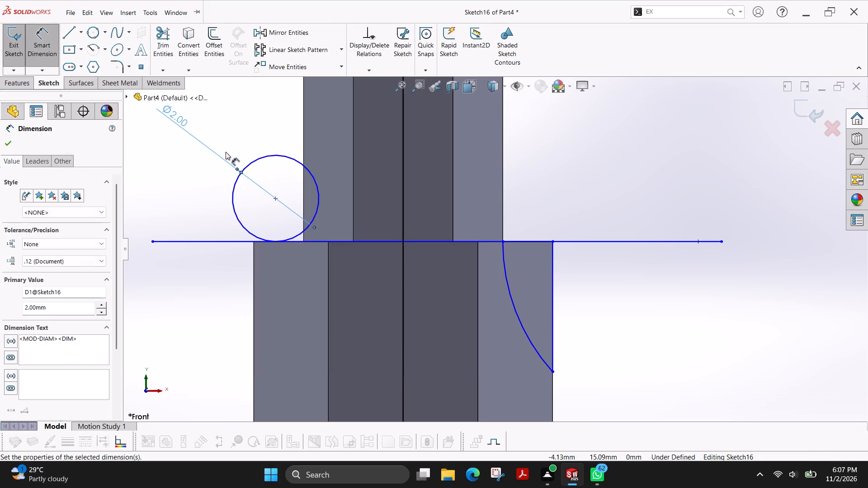
Sketch a short vertical line upward from the circle's right quadrant point.
click(68, 31)
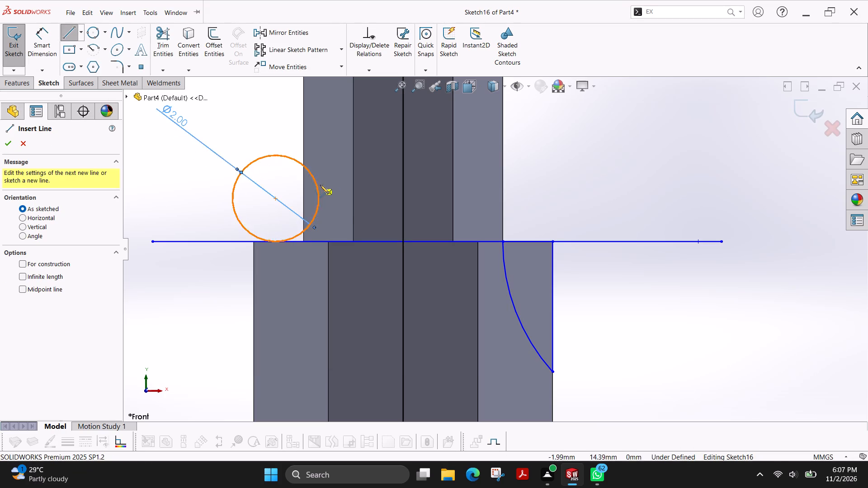
click(319, 200)
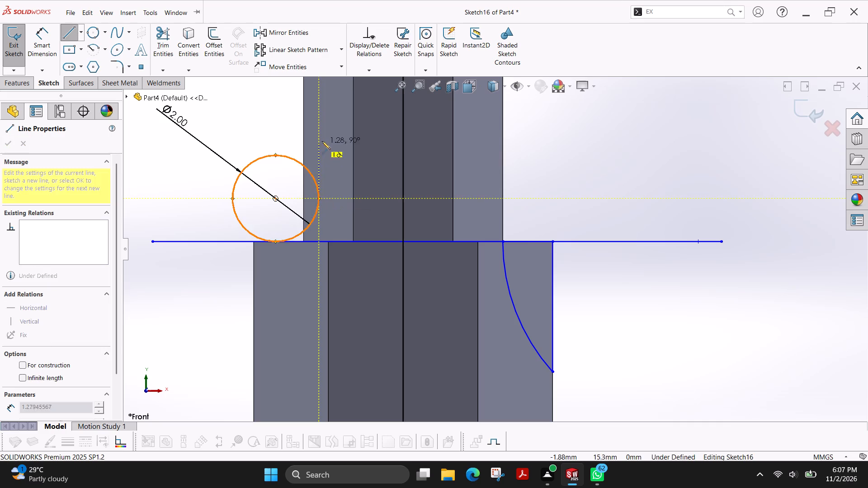
click(319, 136)
key(Escape)
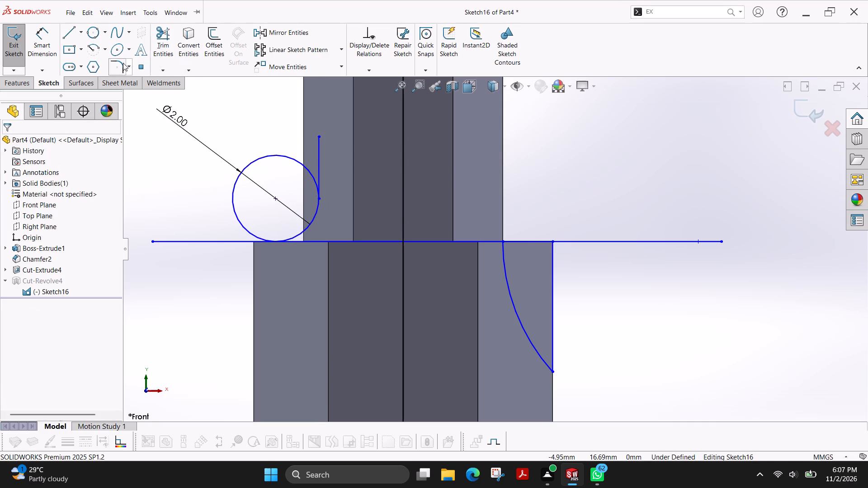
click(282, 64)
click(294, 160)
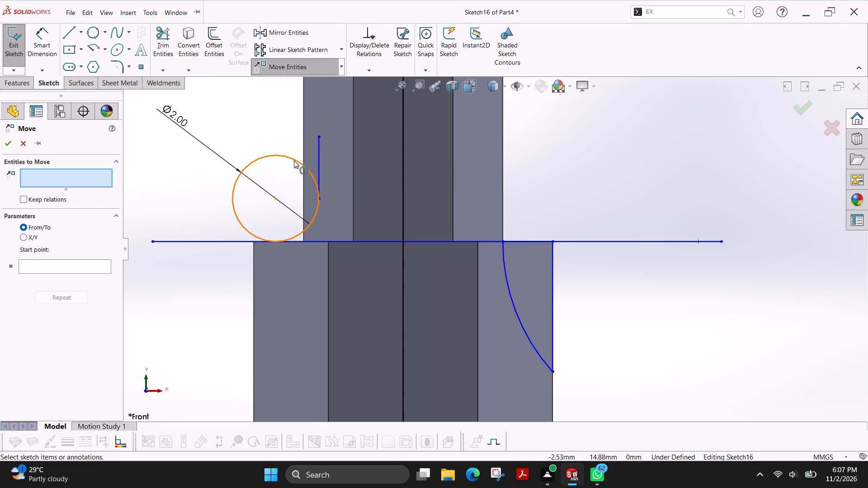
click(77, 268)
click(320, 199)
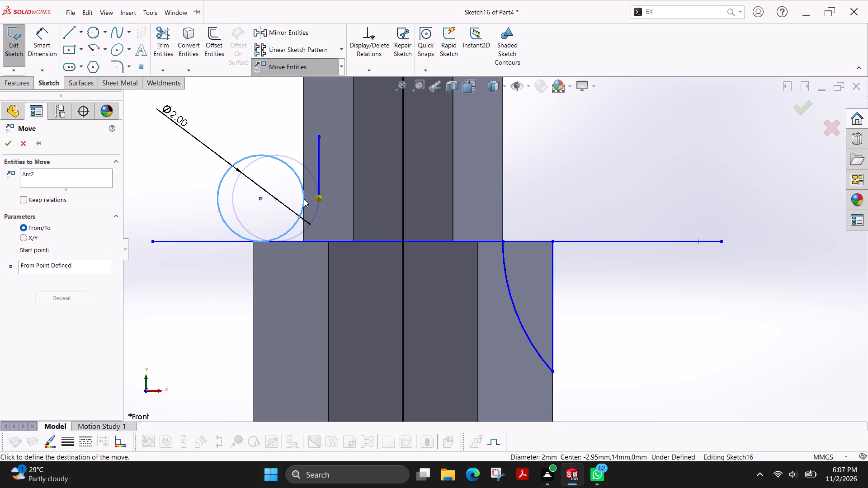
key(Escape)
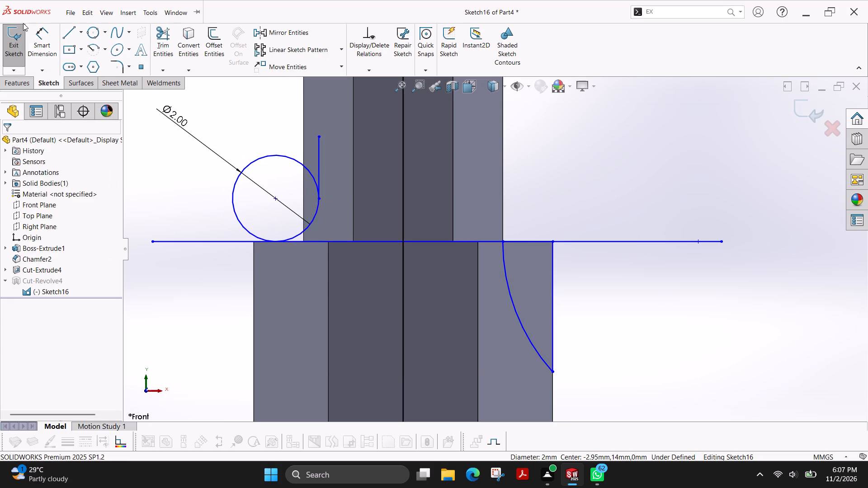
Sketch a vertical line along the narrower hexagon's left edge, ending on the long horizontal base line.
click(70, 35)
click(301, 110)
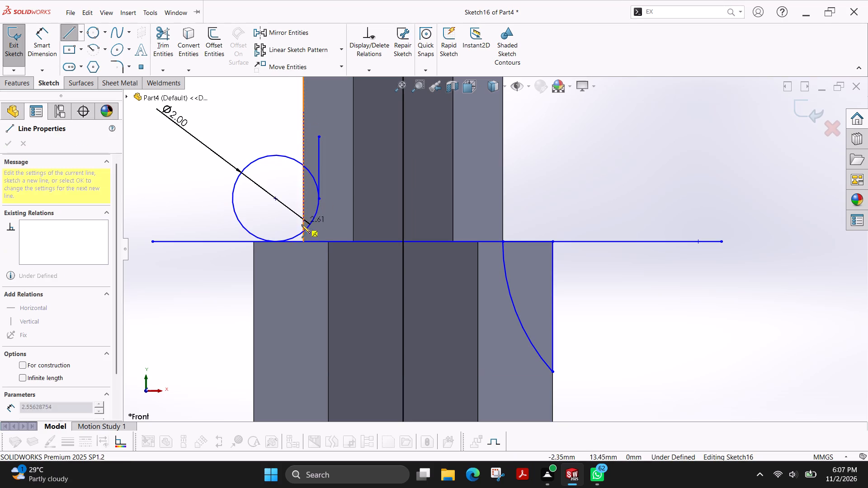
click(303, 241)
key(Escape)
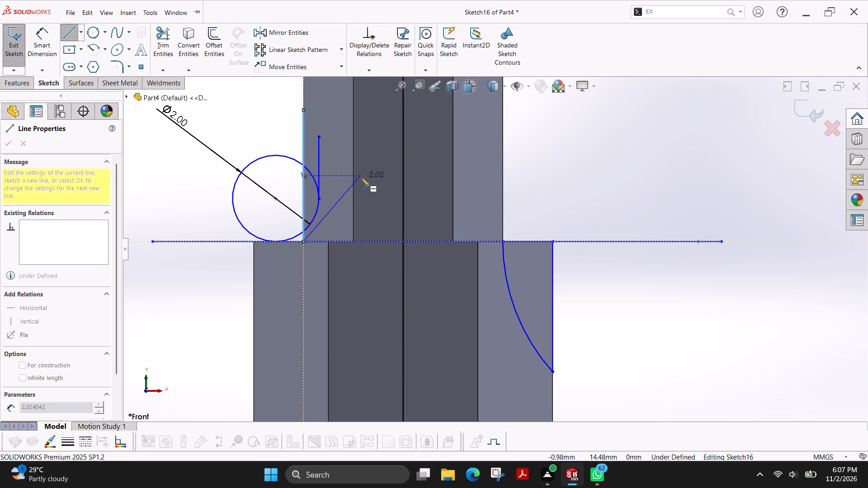
Sketch two 1 mm lines from the circle's centre, one to its right quadrant and one down to the base line.
click(64, 28)
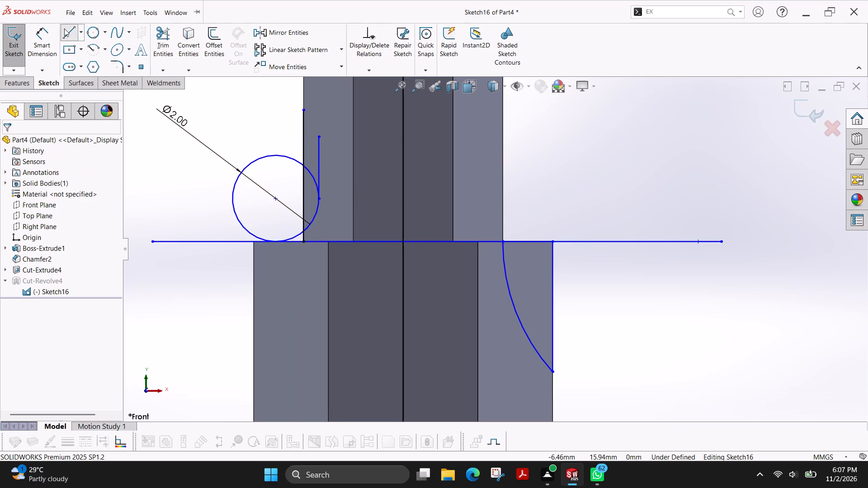
click(275, 197)
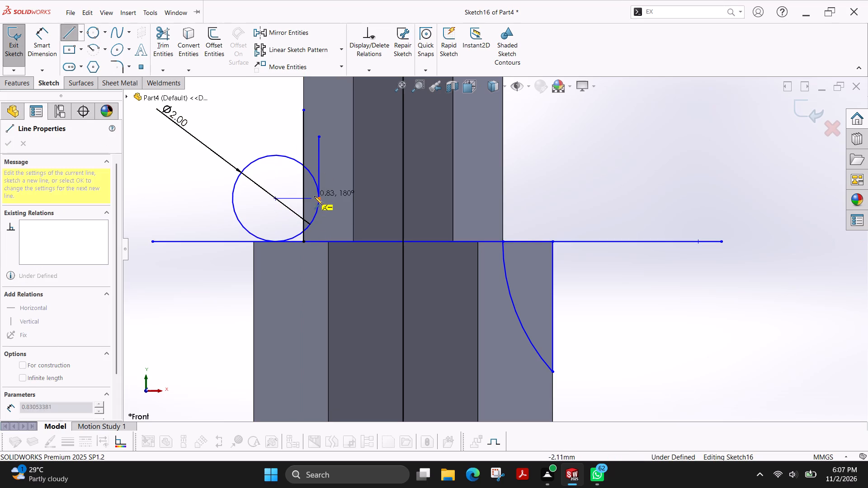
click(319, 198)
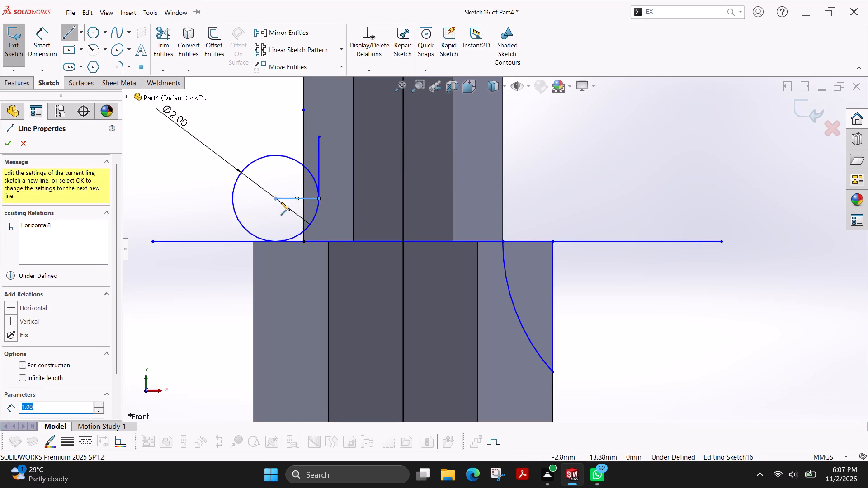
click(275, 199)
click(275, 241)
key(Escape)
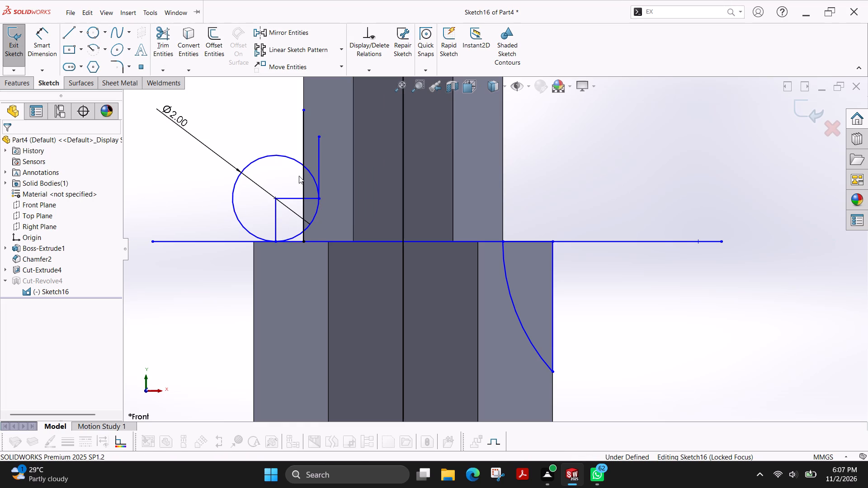
Move the 2 mm circle sideways so its right quadrant lies on the narrower hexagon's left edge.
click(291, 71)
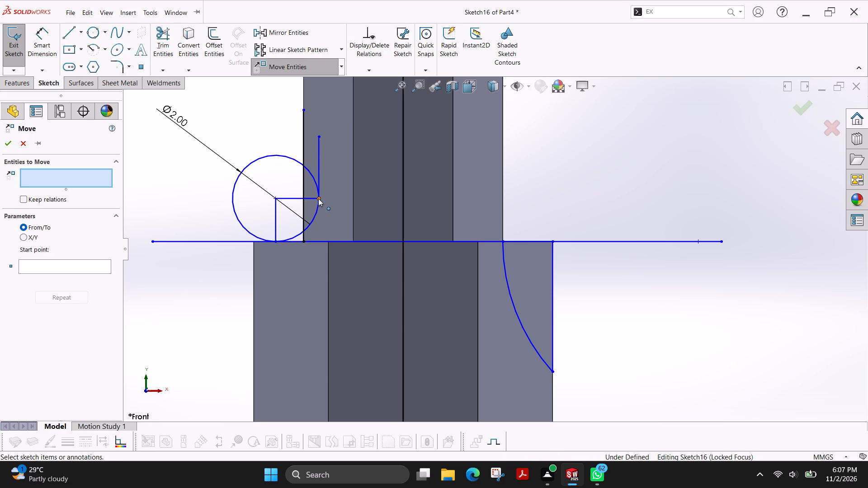
click(281, 157)
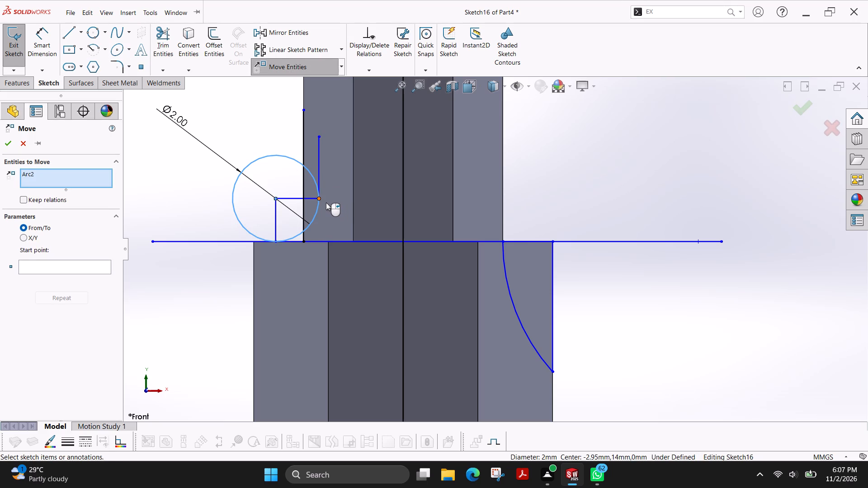
click(318, 197)
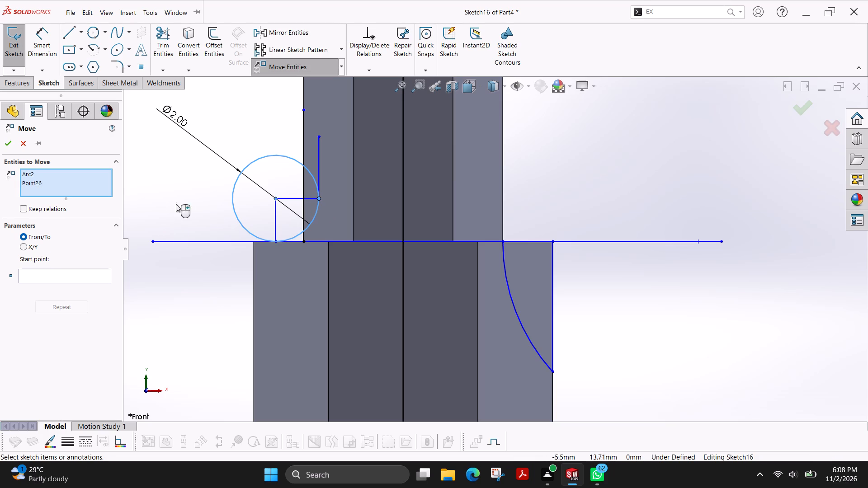
click(76, 271)
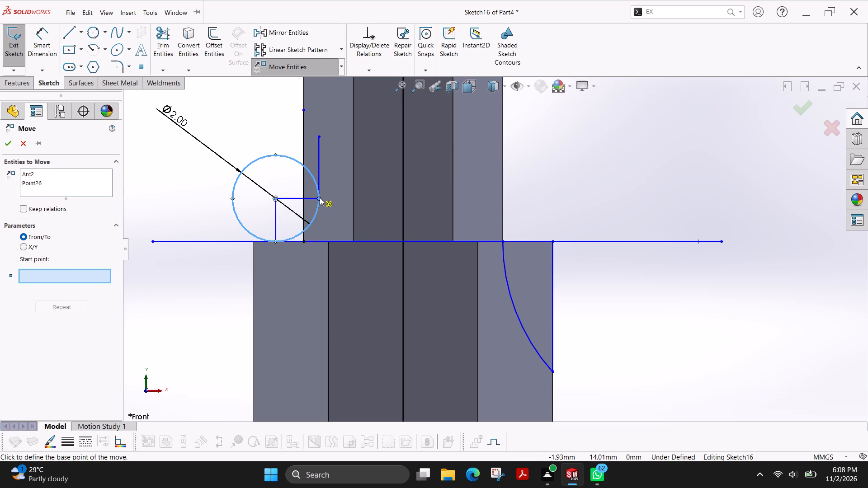
click(320, 197)
click(302, 198)
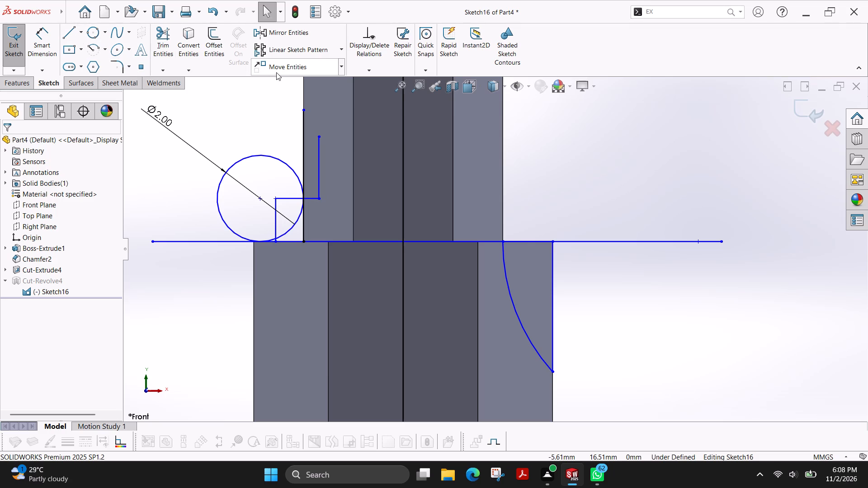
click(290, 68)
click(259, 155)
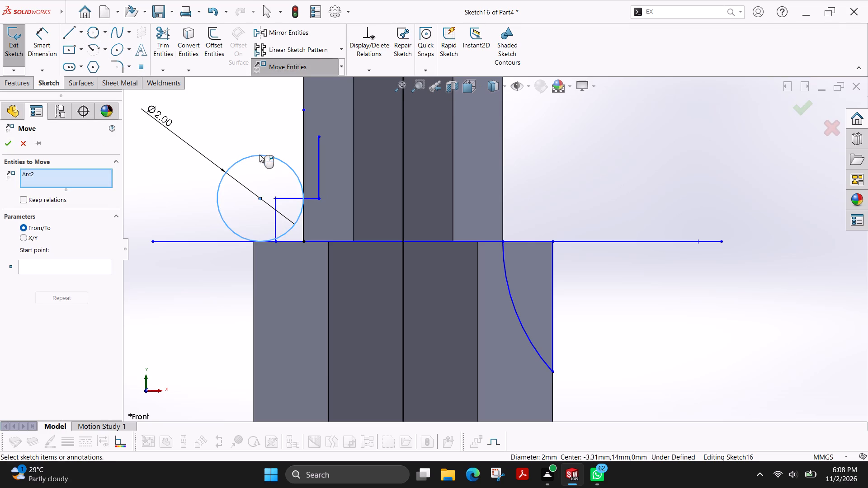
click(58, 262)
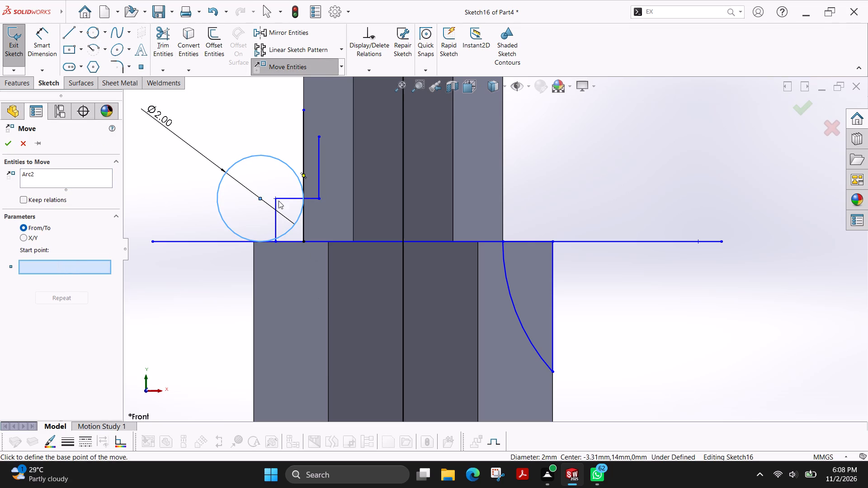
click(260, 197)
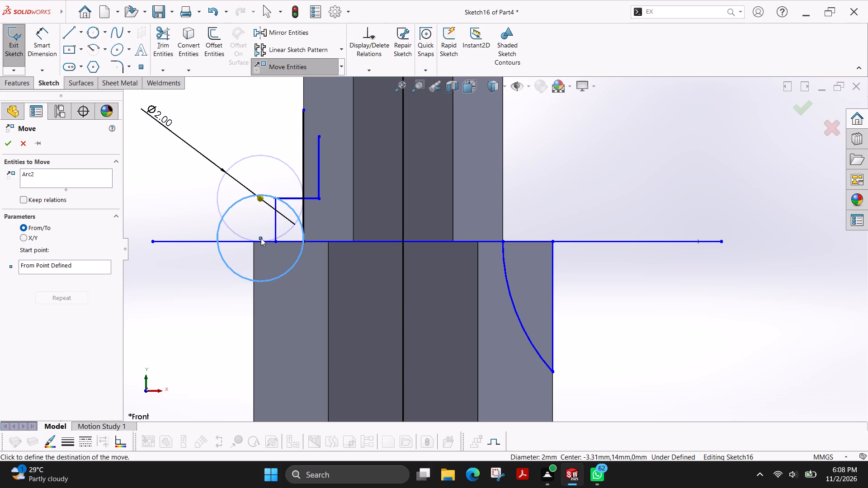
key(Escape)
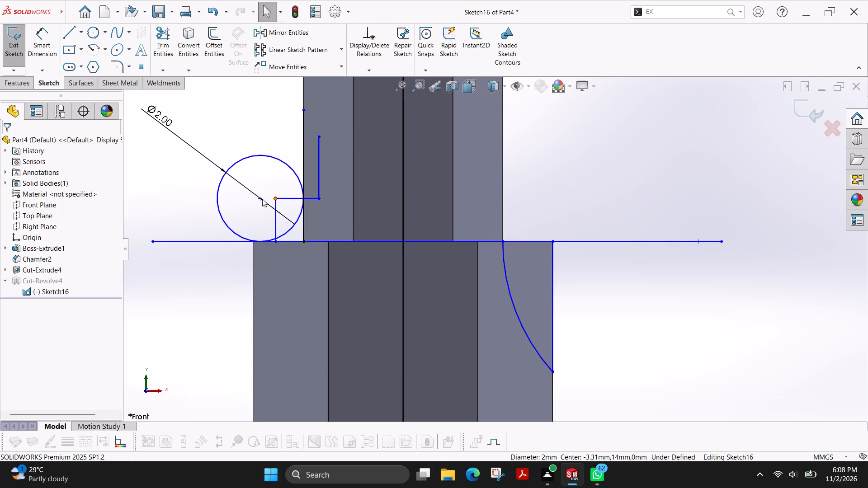
Sketch a horizontal line about 1.36 mm long and a vertical 1 mm line down to the base line from the moved circle's centre.
click(66, 38)
click(260, 199)
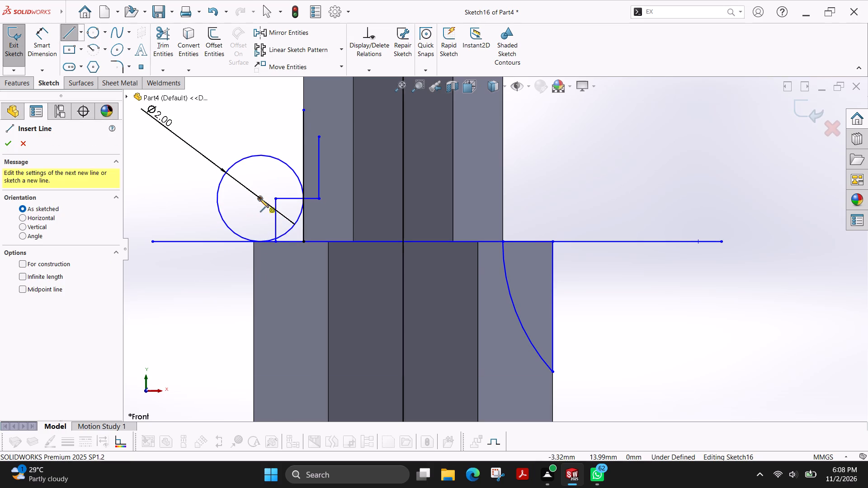
click(319, 201)
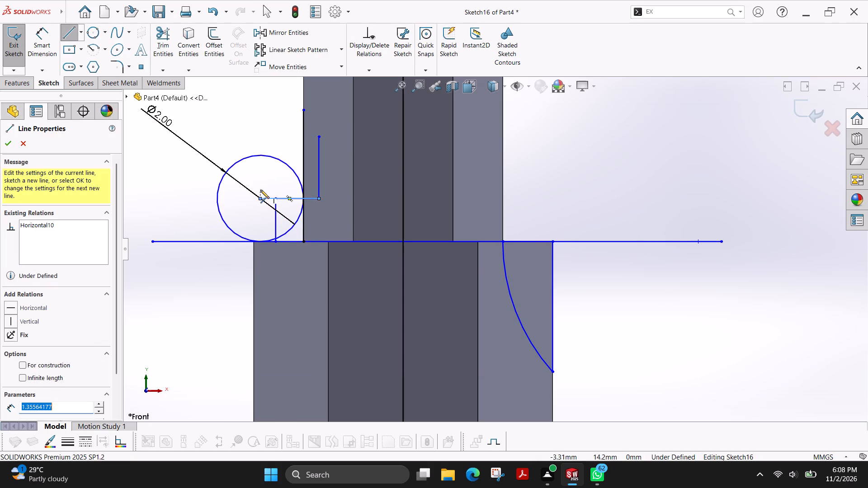
key(l)
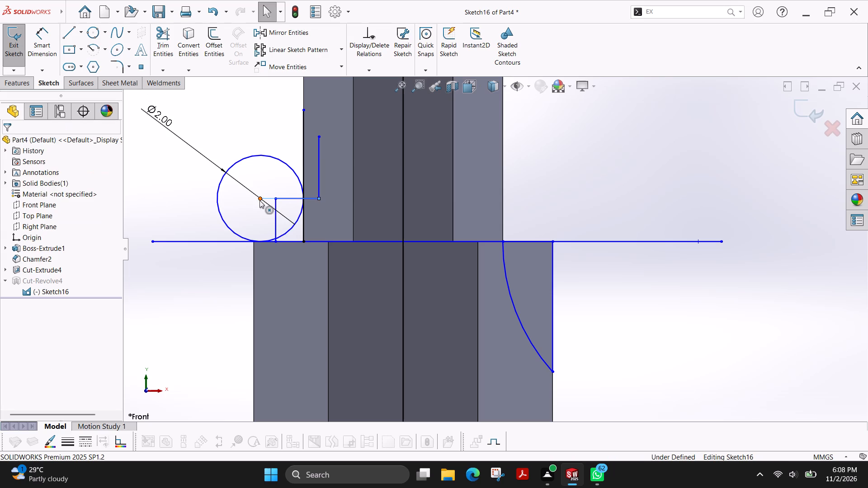
click(69, 35)
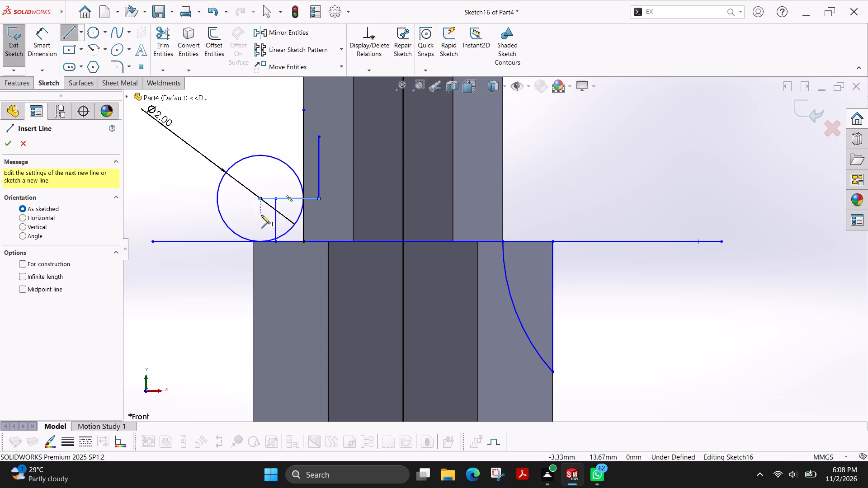
click(259, 198)
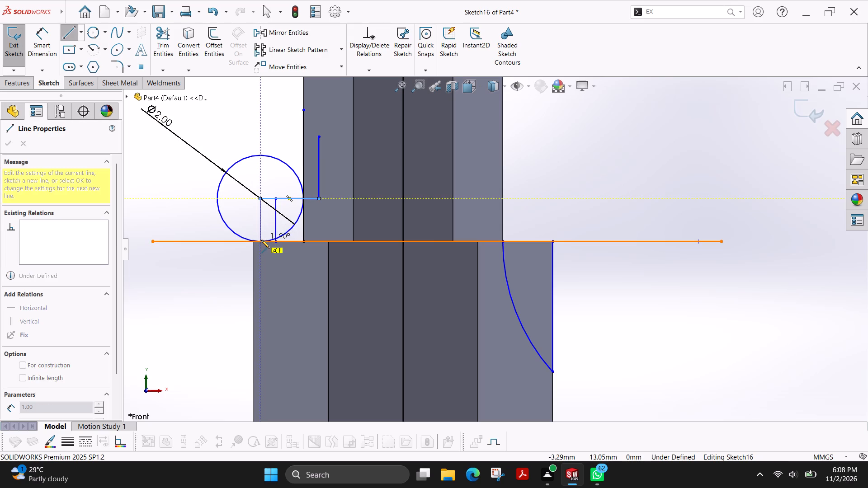
click(260, 240)
key(Escape)
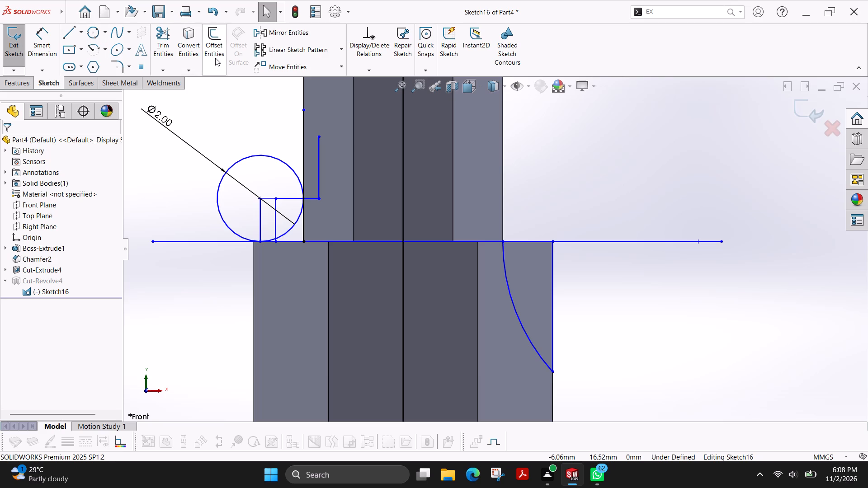
Move the circle down 1 mm so its centre sits on the long horizontal base line.
click(273, 69)
click(272, 160)
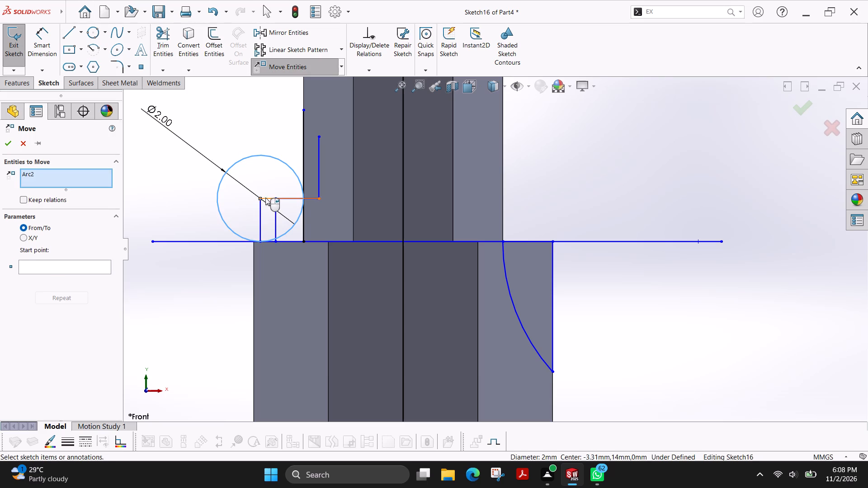
click(78, 263)
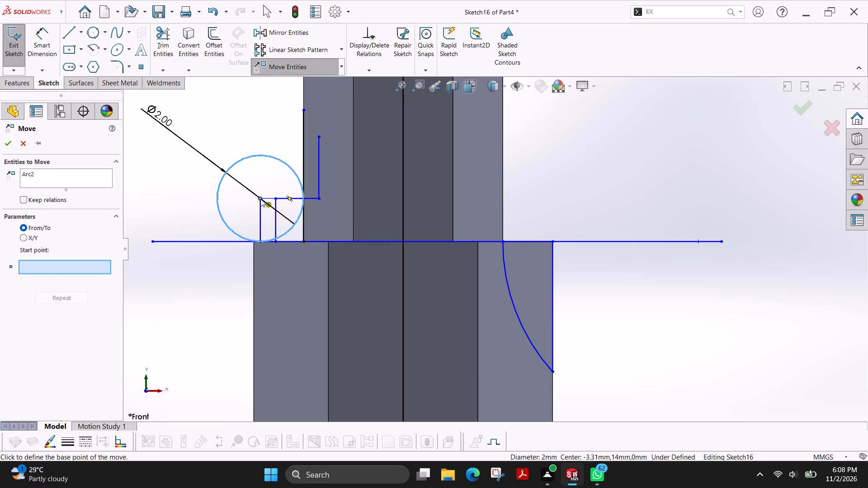
click(259, 199)
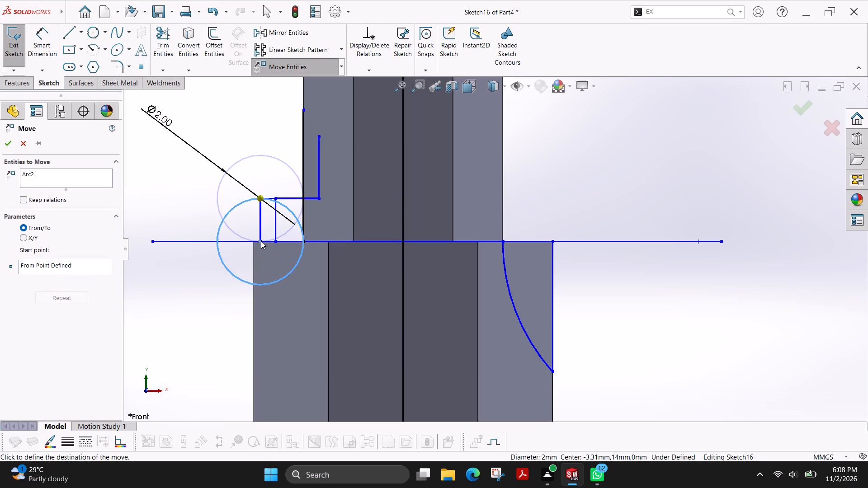
click(261, 241)
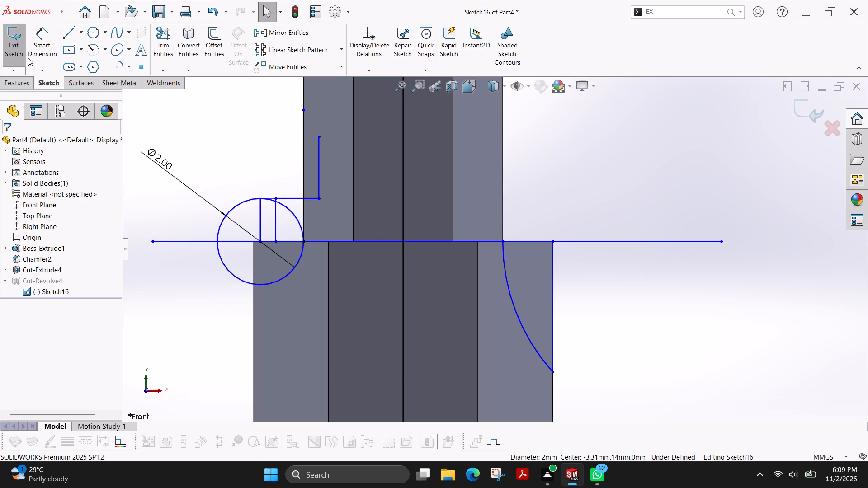
Sketch a vertical line about 2.13 mm long up the wider hexagon's left edge to its top corner.
click(65, 32)
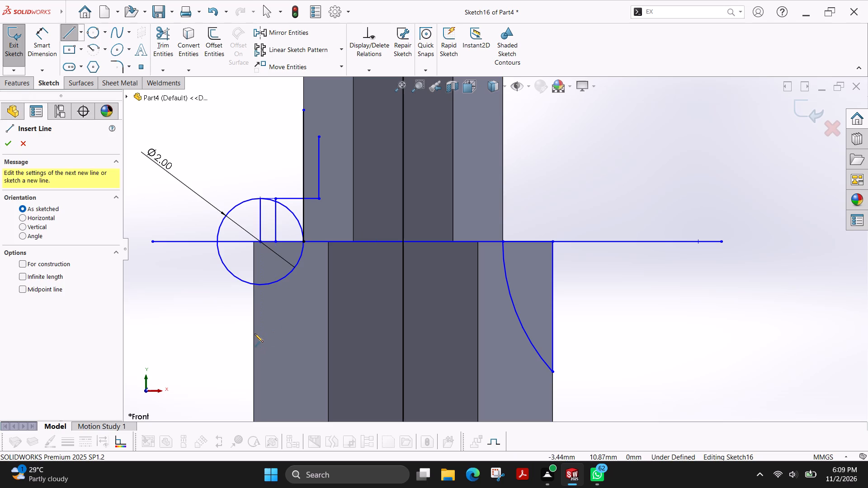
click(253, 333)
click(255, 241)
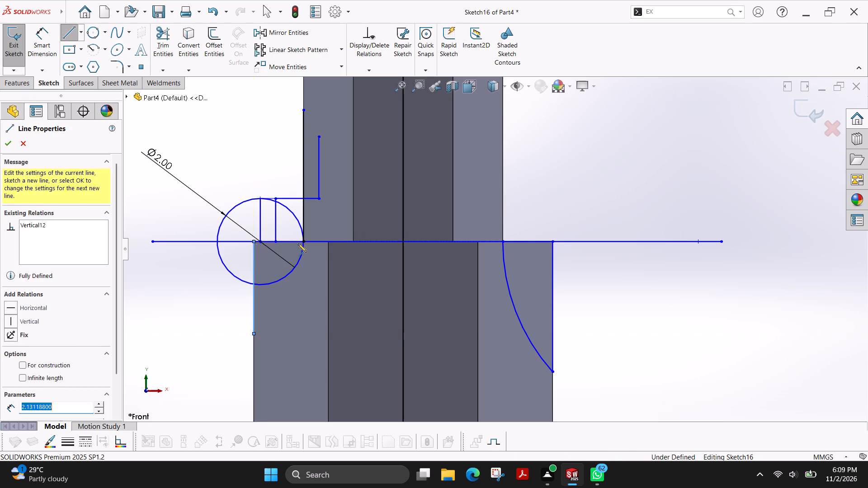
key(Escape)
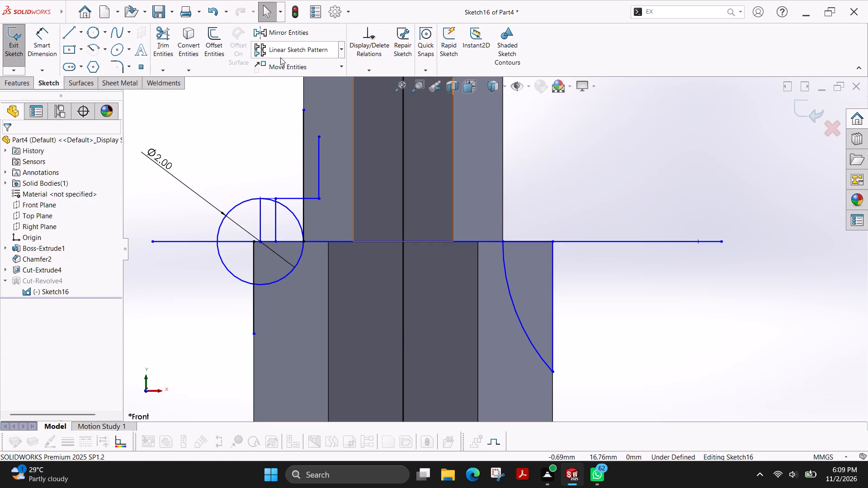
Trim the circle to an arc at the wider hexagon's left corner and the base line to the two shoulder segments on the part.
click(163, 44)
drag(317, 217, 299, 221)
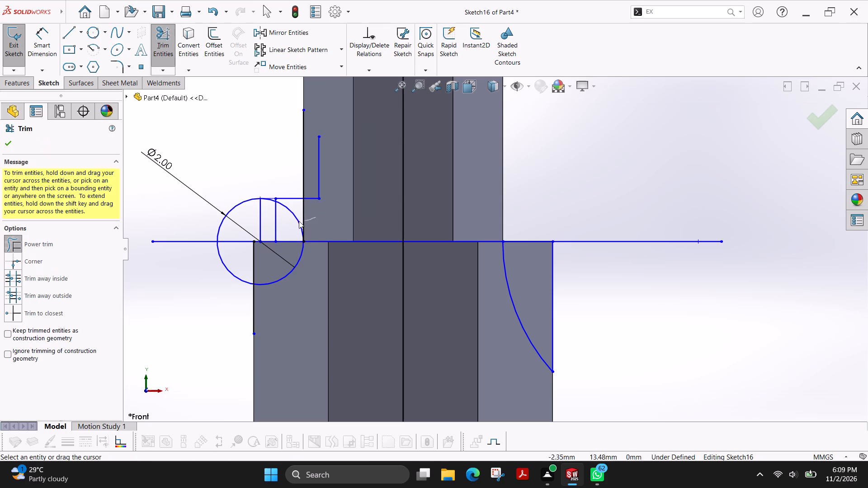
drag(299, 221, 220, 289)
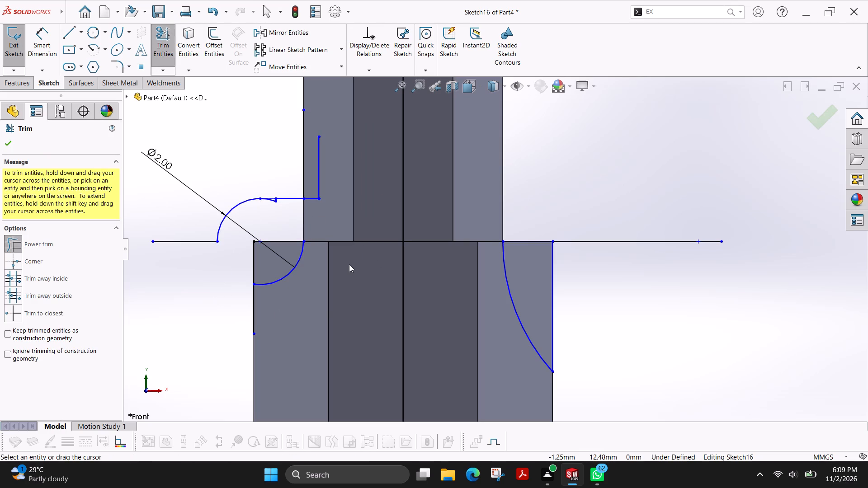
drag(352, 264, 351, 221)
drag(457, 257, 455, 250)
drag(455, 250, 452, 214)
drag(672, 268, 691, 230)
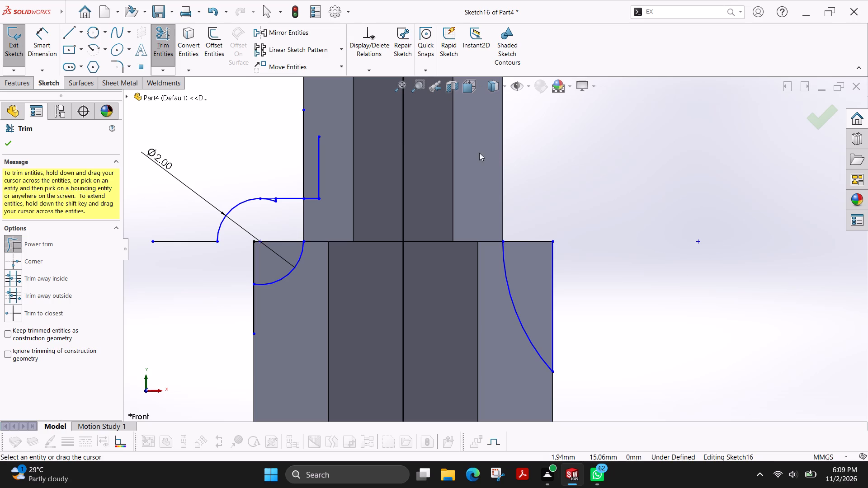
Trim away the vertical centre line and every stray segment outside the two closed shoulder-corner profiles, then exit the sketch.
drag(418, 160, 384, 209)
drag(332, 173, 286, 191)
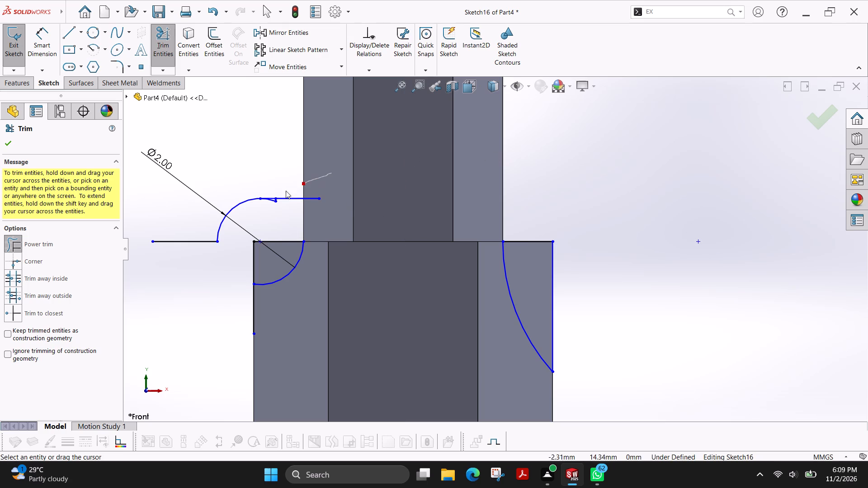
drag(286, 191, 177, 256)
drag(302, 174, 292, 195)
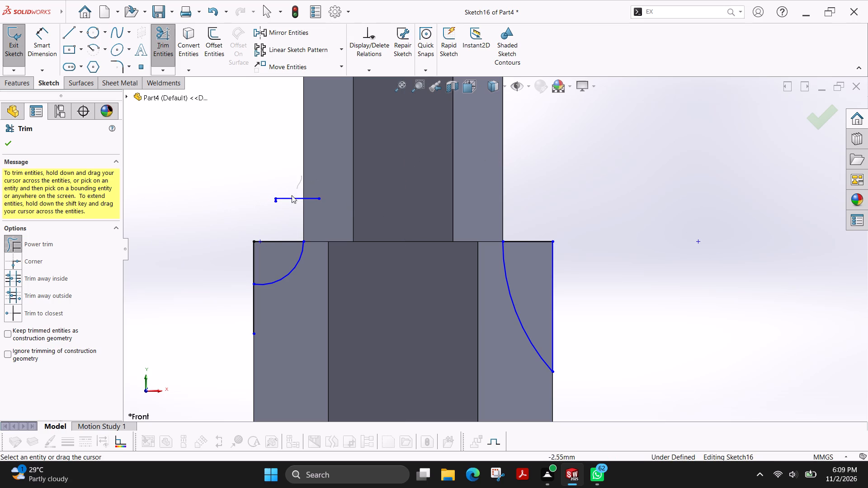
drag(292, 195, 263, 203)
drag(276, 201, 297, 199)
drag(287, 199, 277, 199)
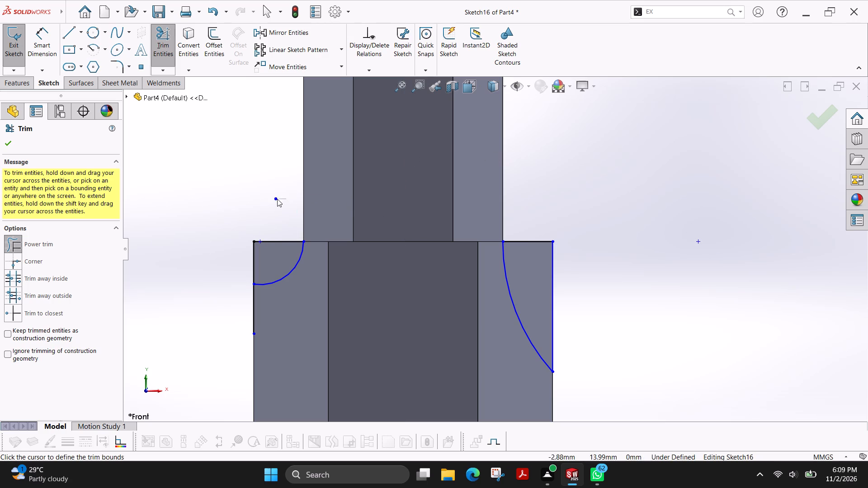
drag(277, 199, 264, 200)
drag(273, 310, 223, 318)
scroll(328, 291, up, 1)
scroll(385, 277, up, 3)
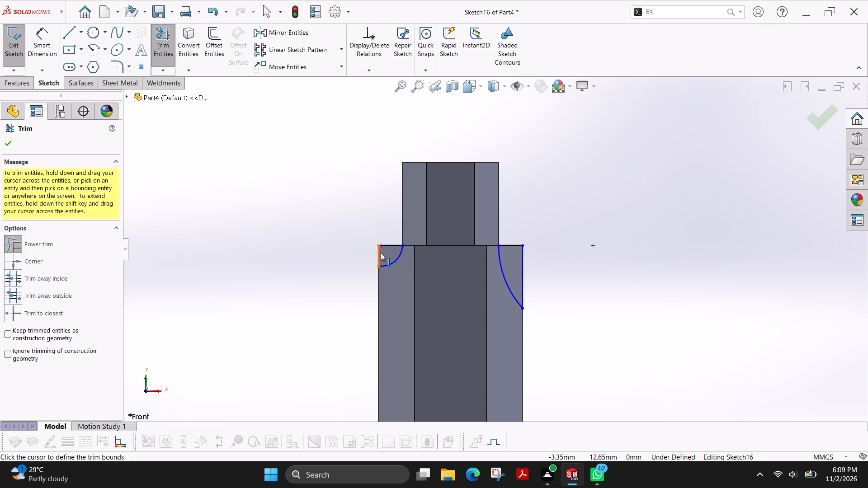
click(9, 138)
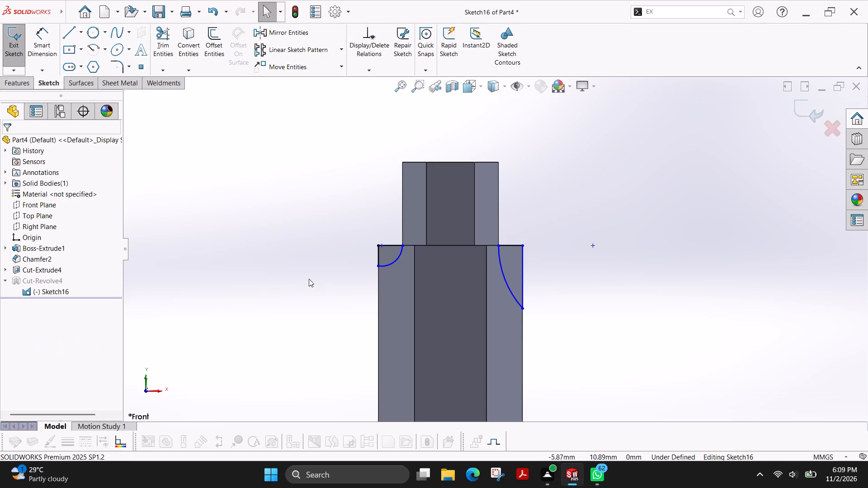
click(19, 86)
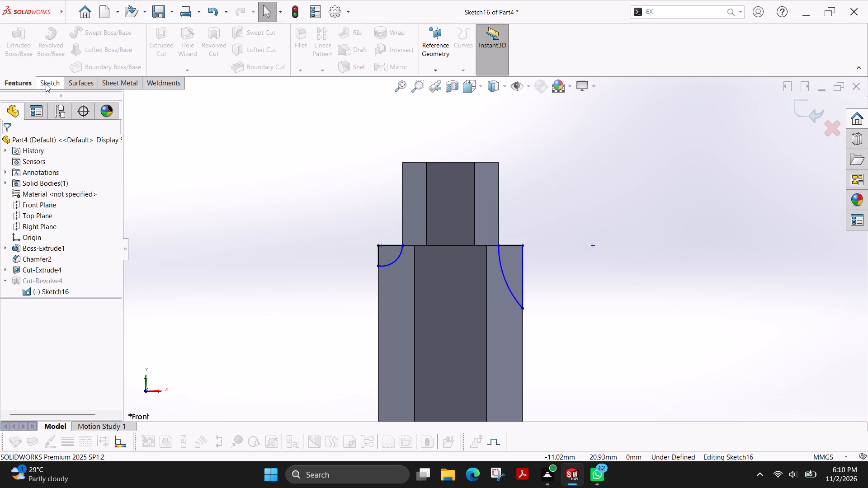
click(18, 42)
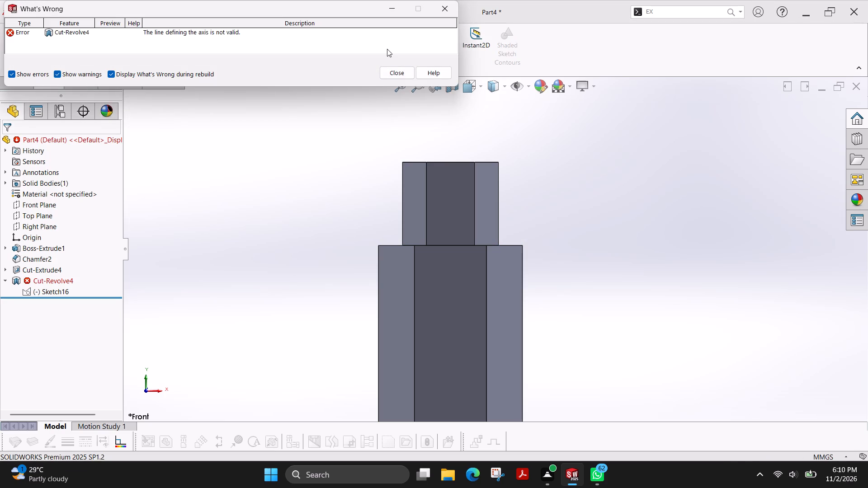
click(405, 73)
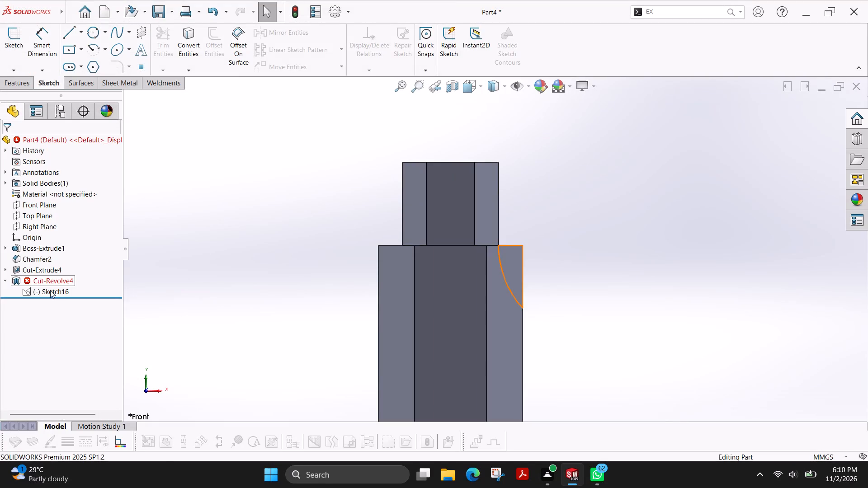
Delete the Cut-Revolve4 feature while keeping its Sketch16.
right_click(54, 280)
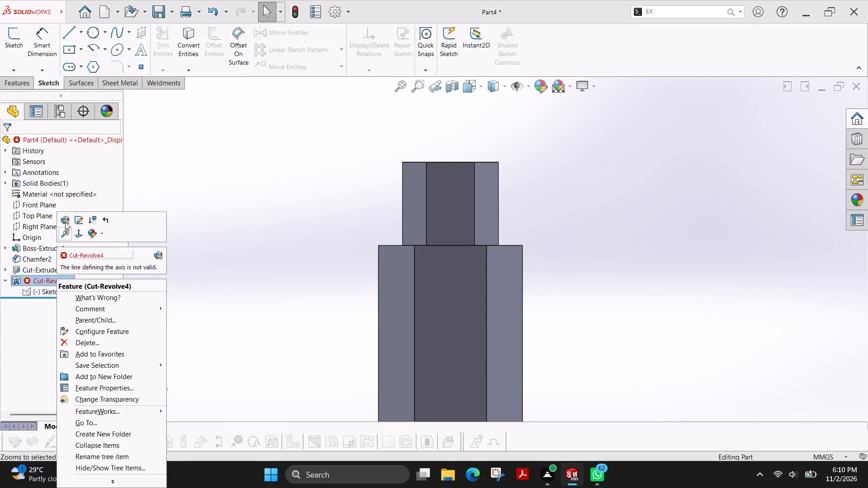
click(80, 344)
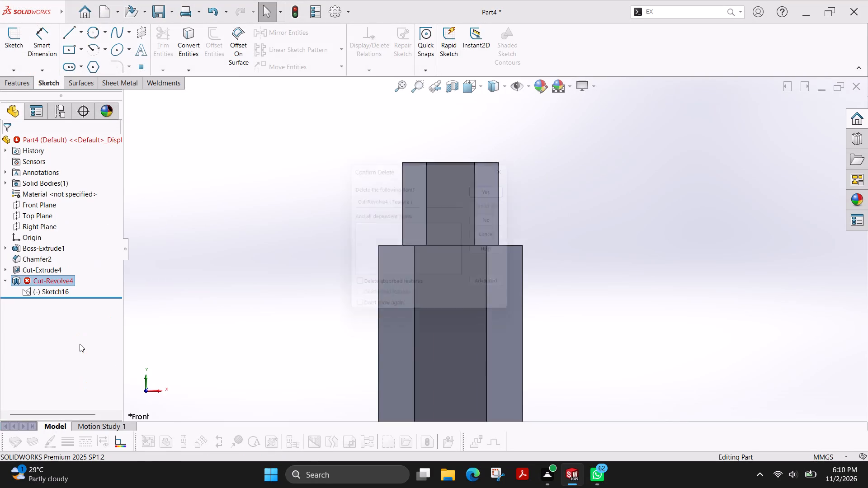
click(493, 176)
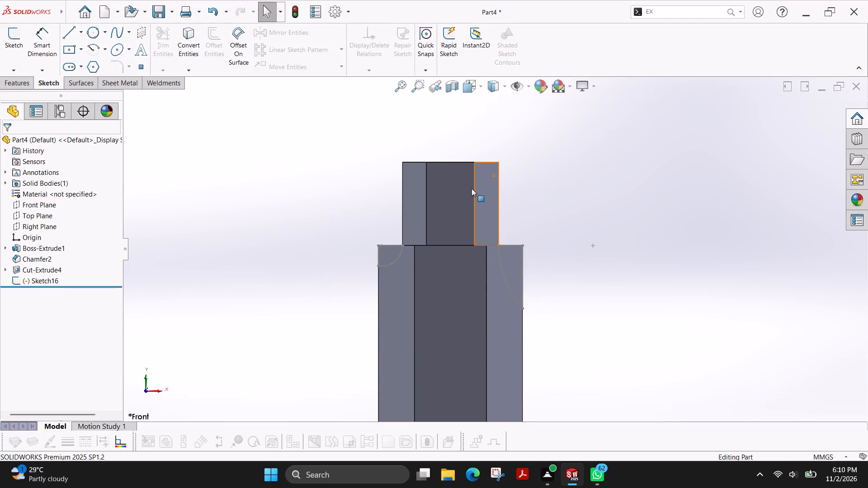
click(37, 284)
click(228, 300)
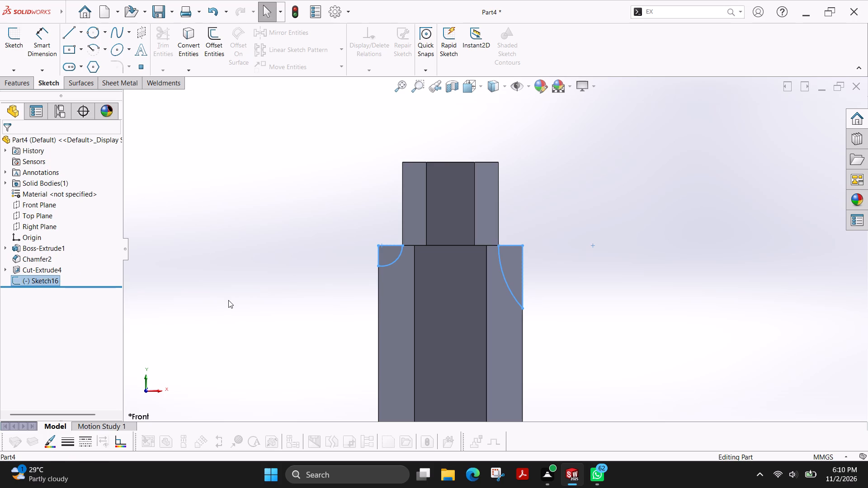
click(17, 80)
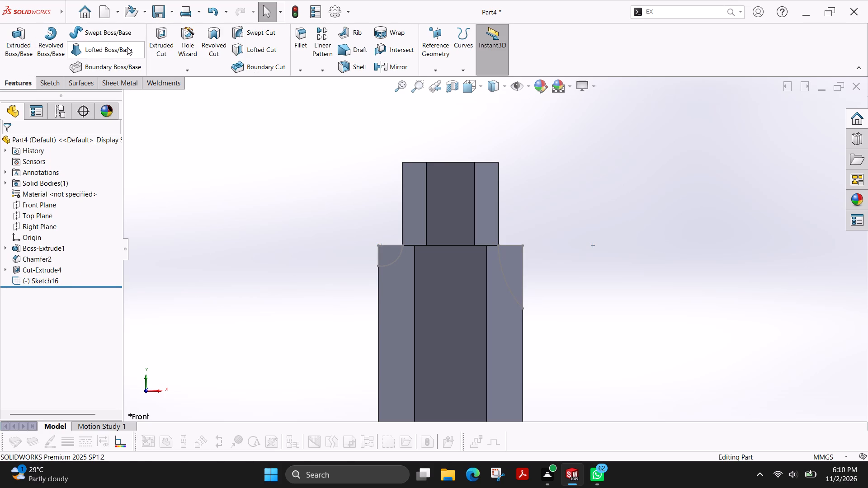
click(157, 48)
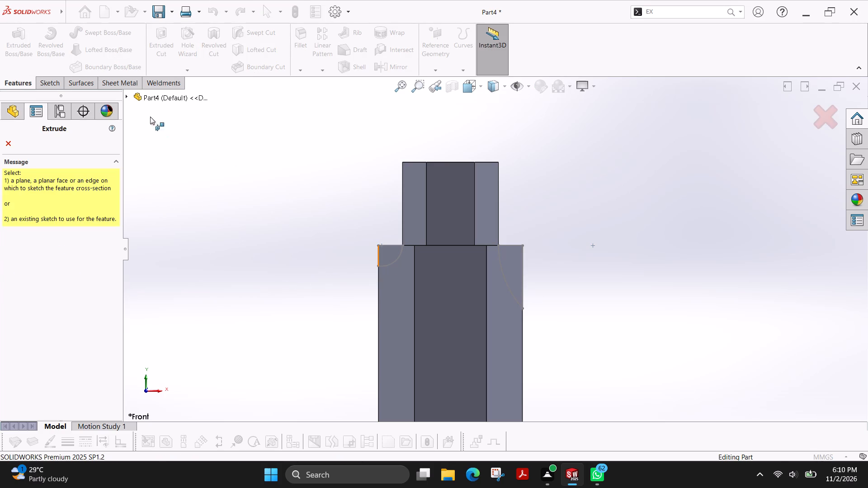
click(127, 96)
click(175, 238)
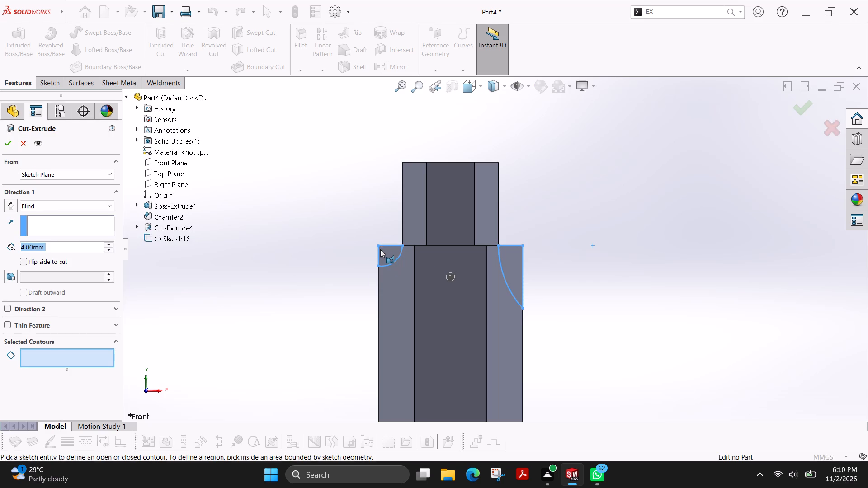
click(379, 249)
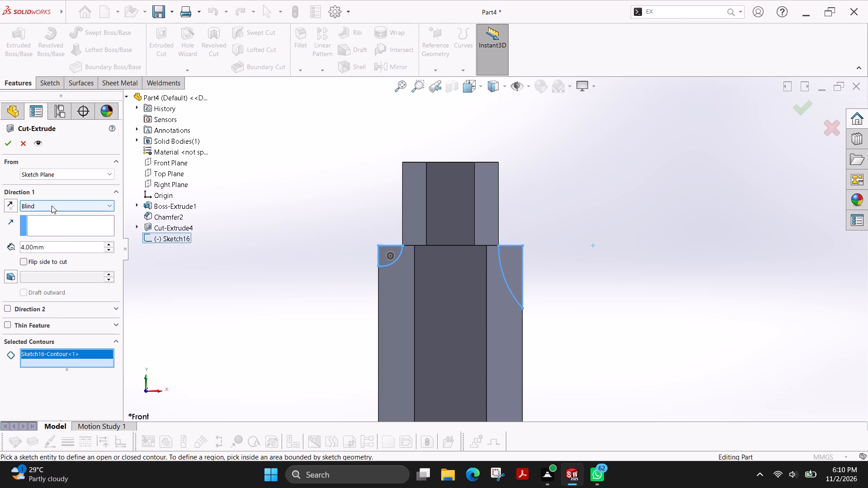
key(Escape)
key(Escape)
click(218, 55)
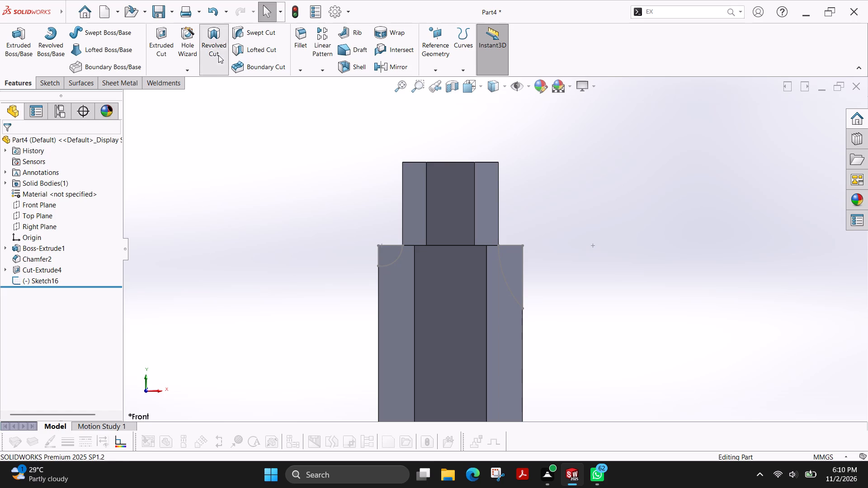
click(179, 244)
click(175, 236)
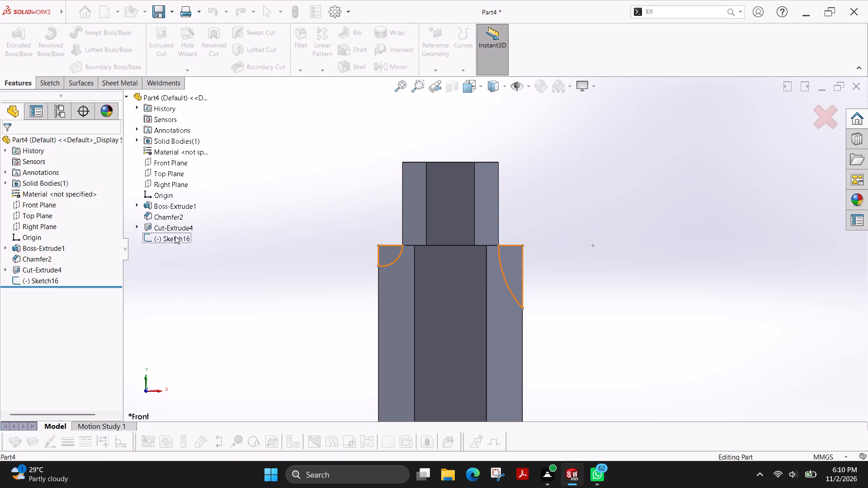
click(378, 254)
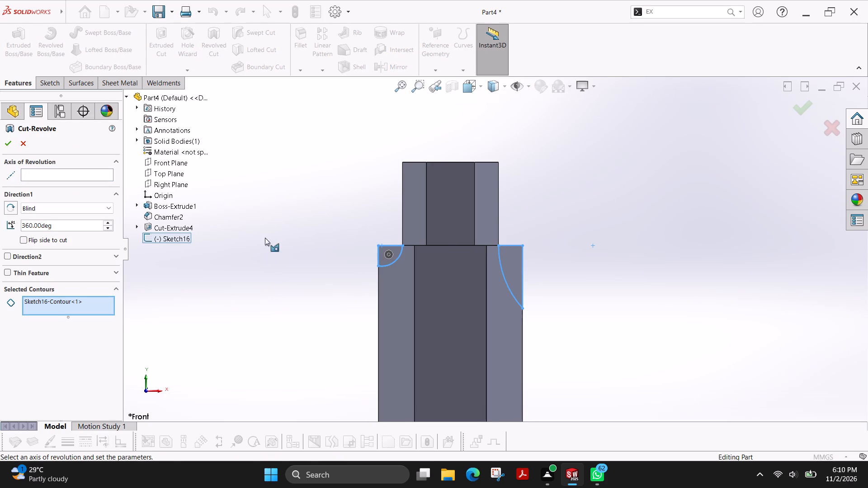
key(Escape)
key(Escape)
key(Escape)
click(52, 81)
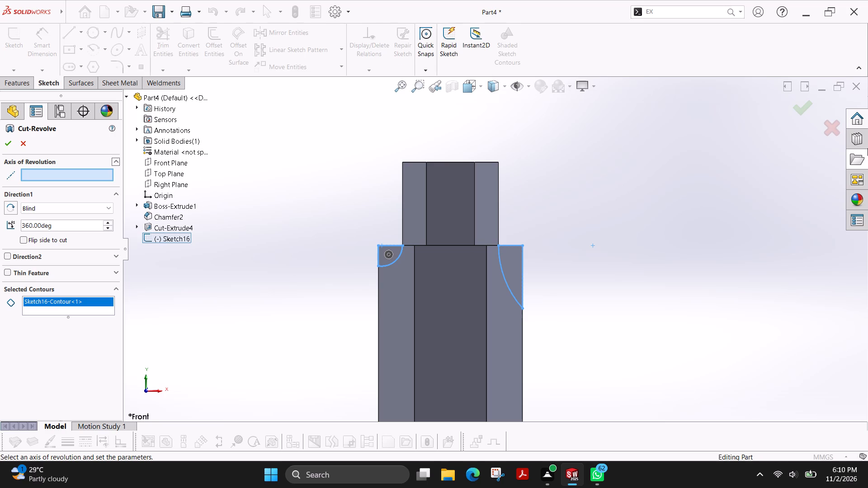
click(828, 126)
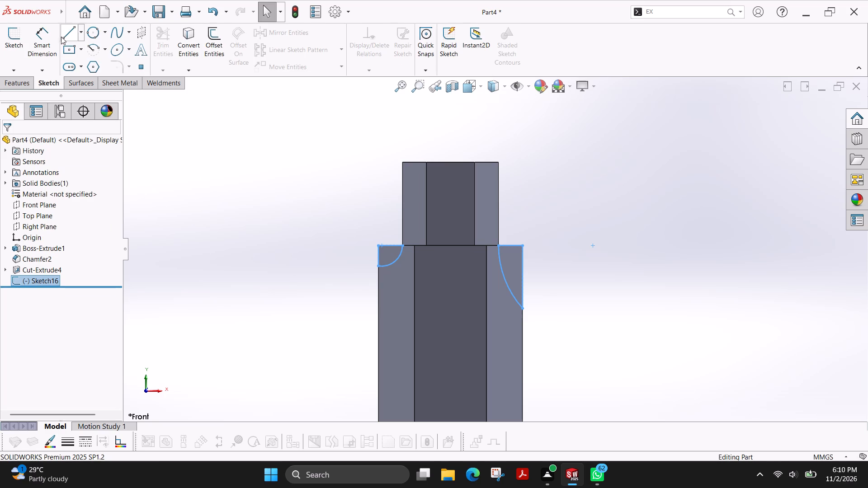
Add a vertical centre line to Sketch16, from the midpoint of the narrow hexagon's top edge down into the wider hexagon.
click(64, 32)
click(451, 161)
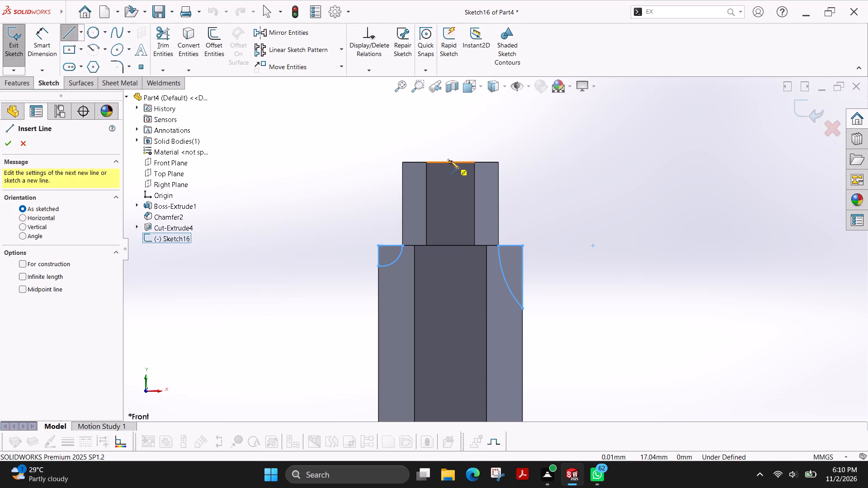
click(451, 390)
key(Escape)
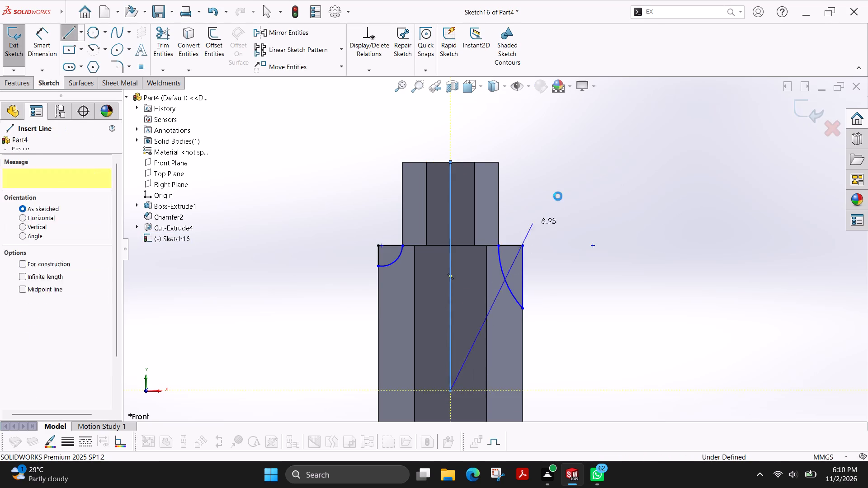
click(23, 57)
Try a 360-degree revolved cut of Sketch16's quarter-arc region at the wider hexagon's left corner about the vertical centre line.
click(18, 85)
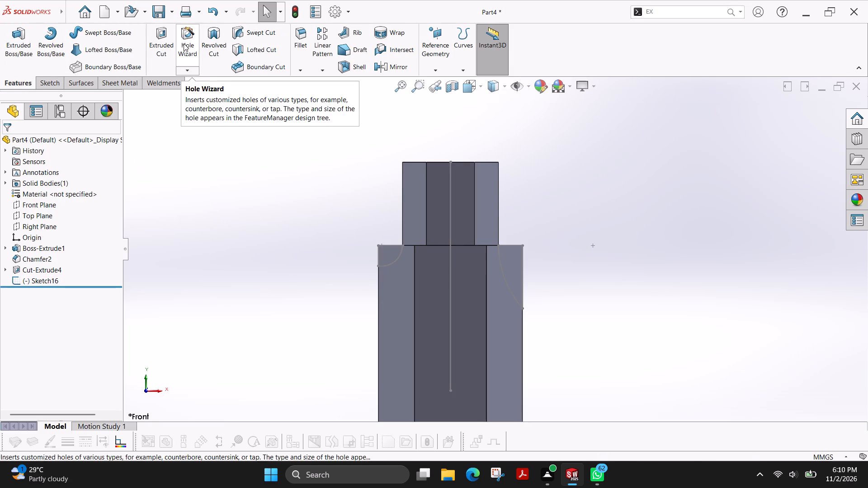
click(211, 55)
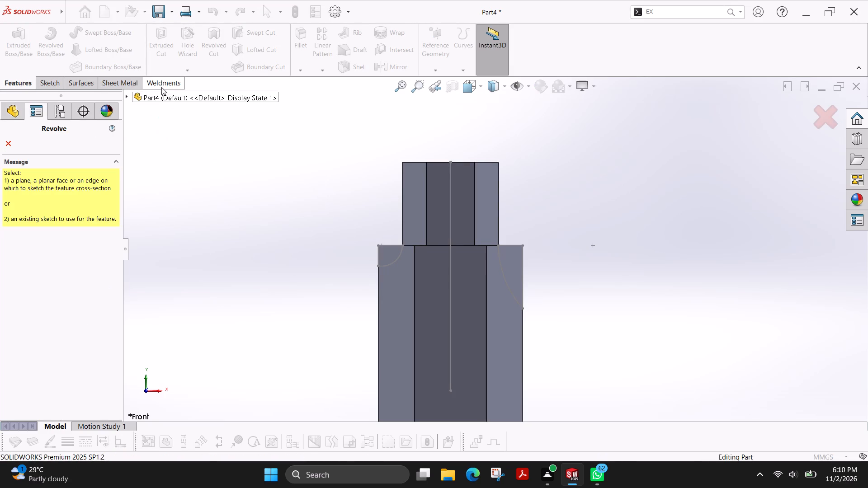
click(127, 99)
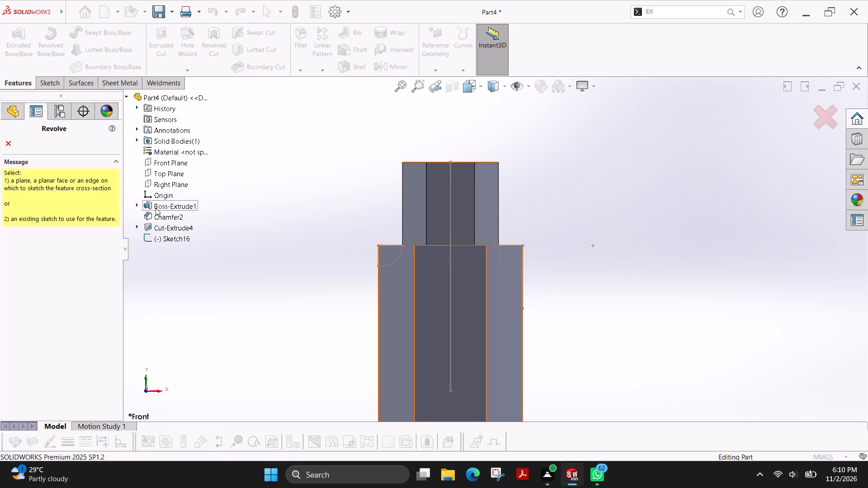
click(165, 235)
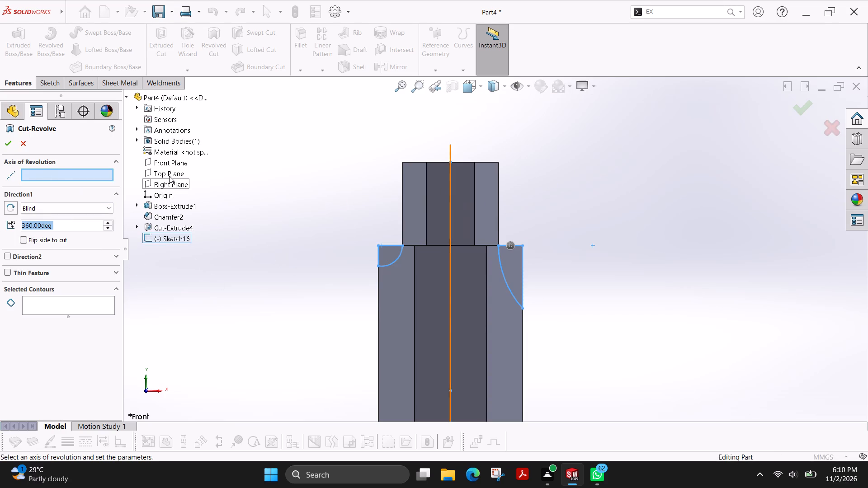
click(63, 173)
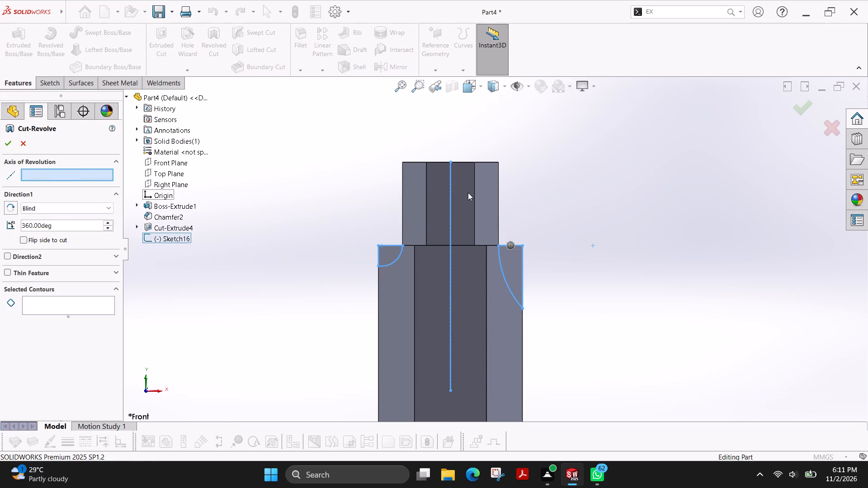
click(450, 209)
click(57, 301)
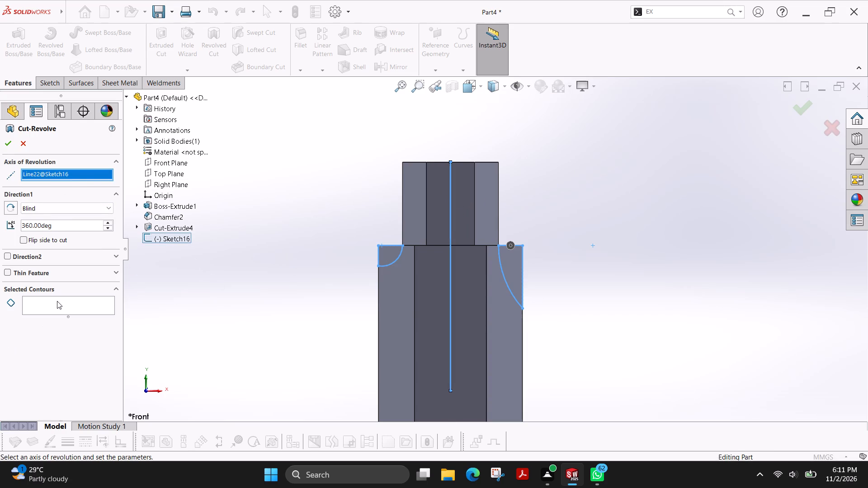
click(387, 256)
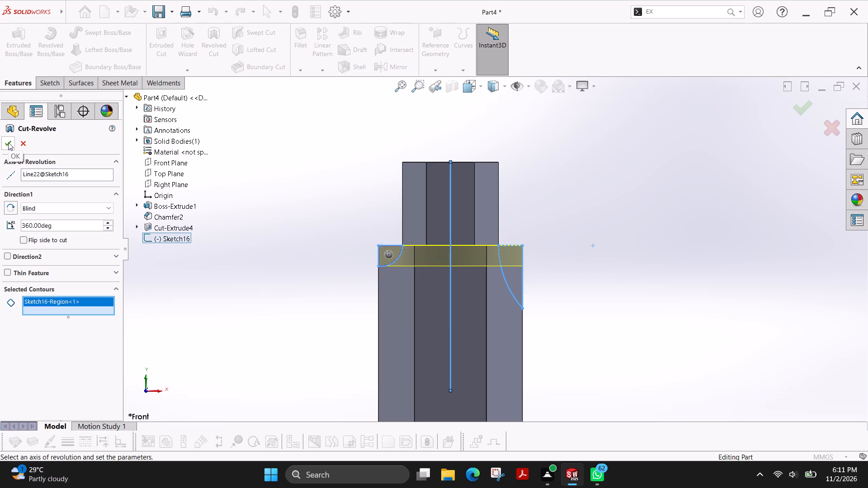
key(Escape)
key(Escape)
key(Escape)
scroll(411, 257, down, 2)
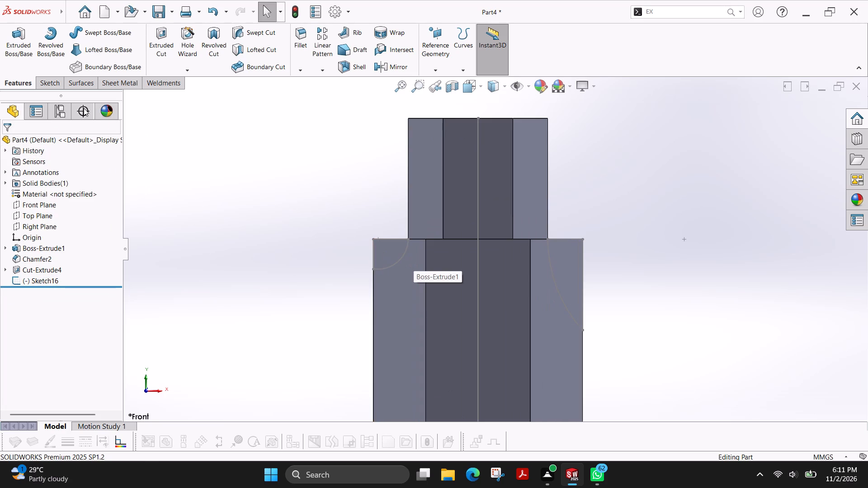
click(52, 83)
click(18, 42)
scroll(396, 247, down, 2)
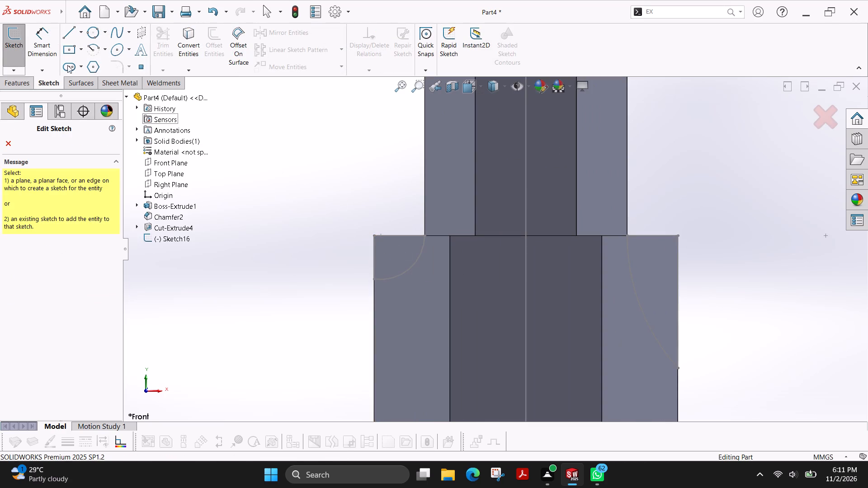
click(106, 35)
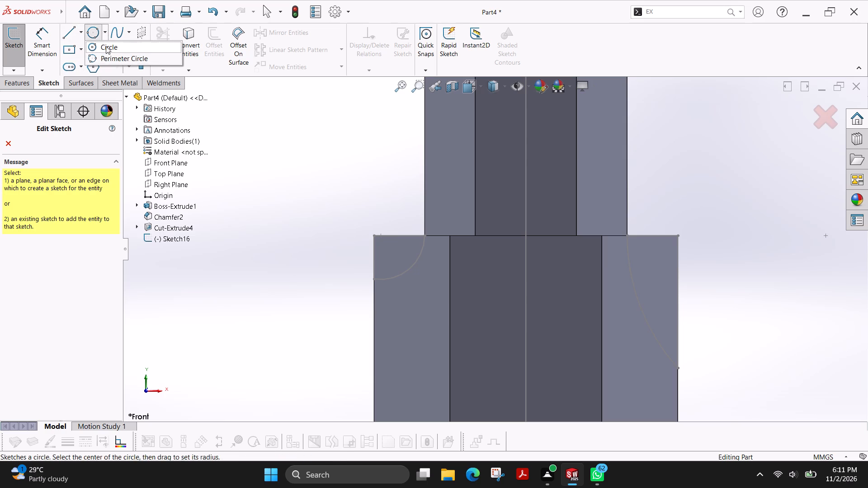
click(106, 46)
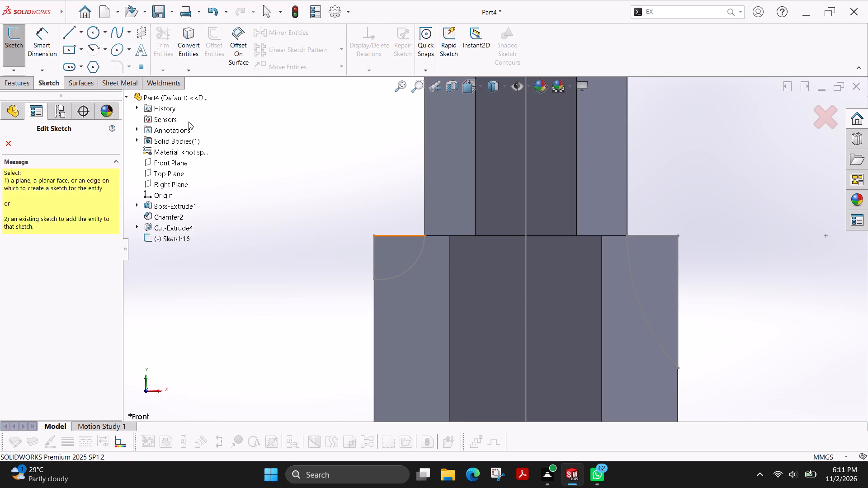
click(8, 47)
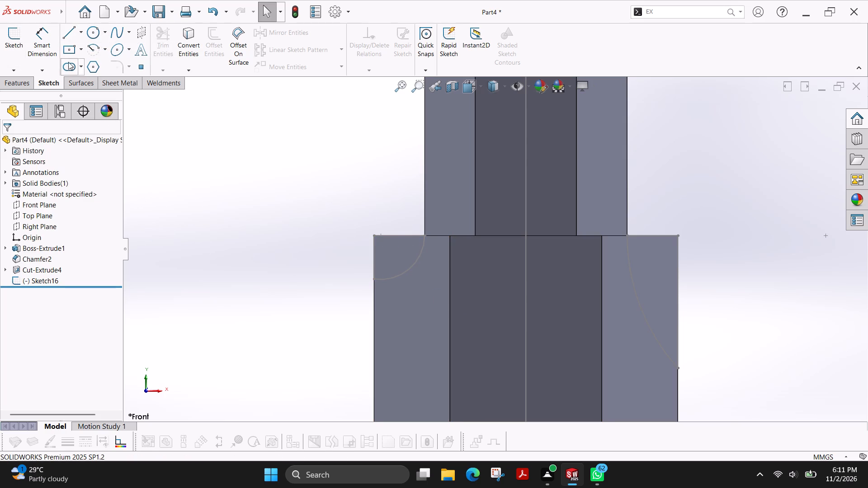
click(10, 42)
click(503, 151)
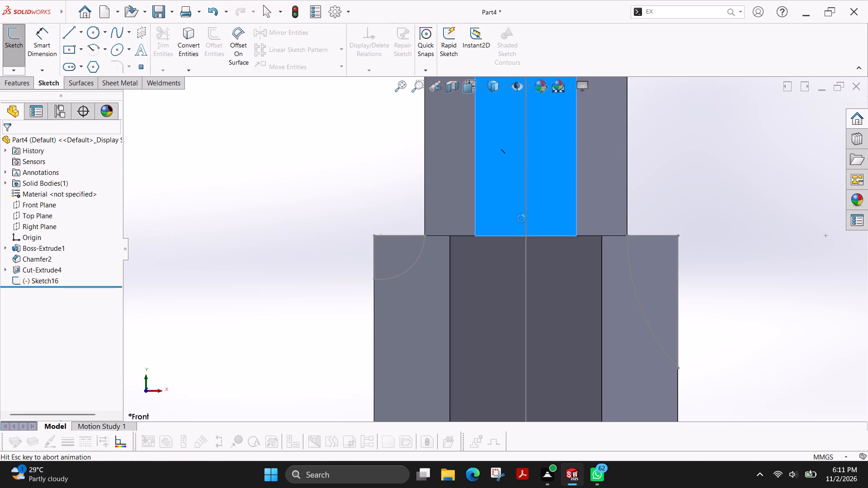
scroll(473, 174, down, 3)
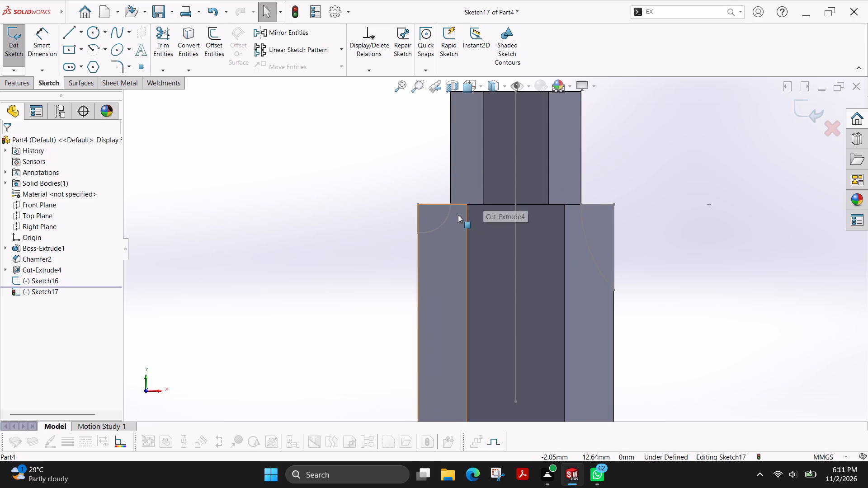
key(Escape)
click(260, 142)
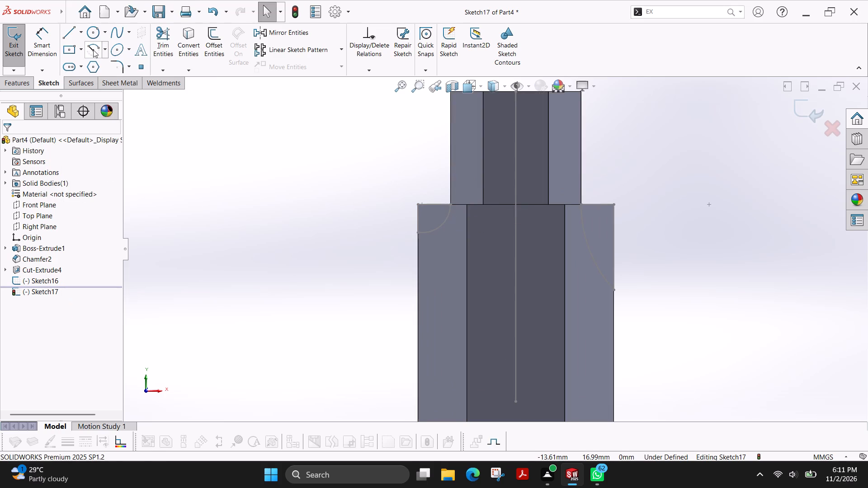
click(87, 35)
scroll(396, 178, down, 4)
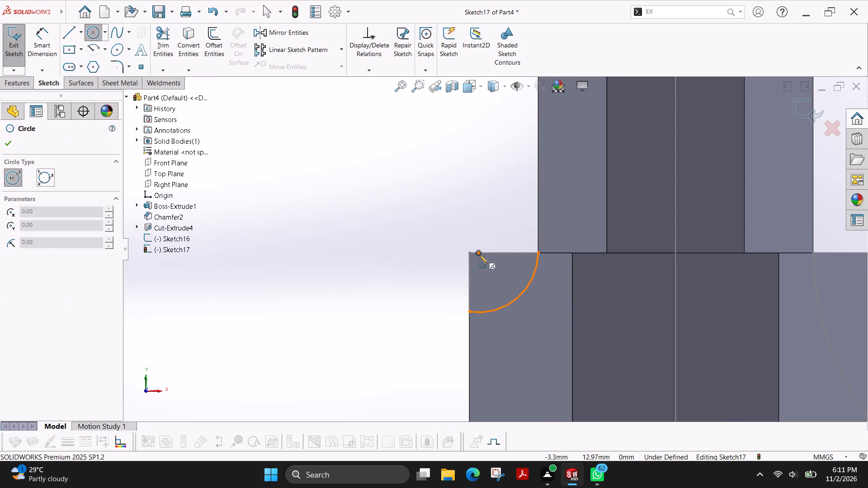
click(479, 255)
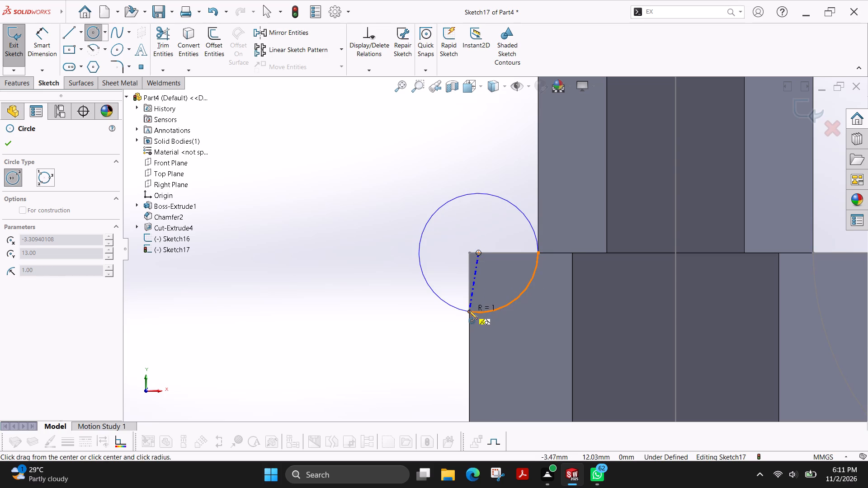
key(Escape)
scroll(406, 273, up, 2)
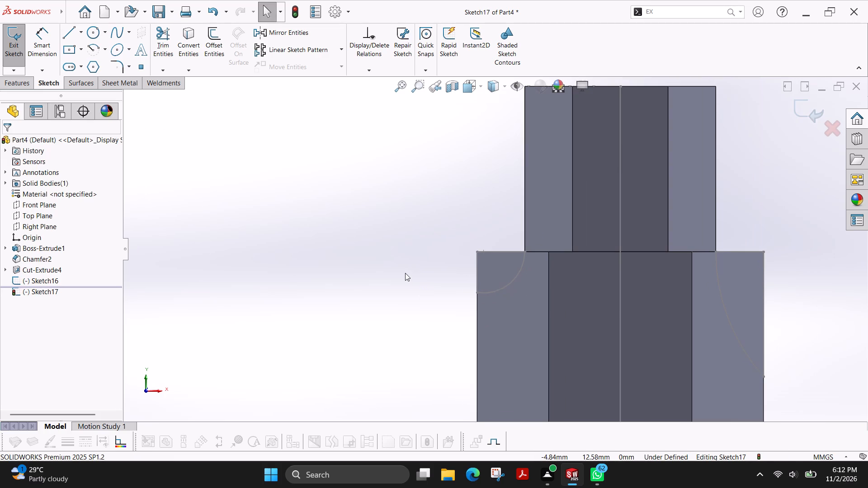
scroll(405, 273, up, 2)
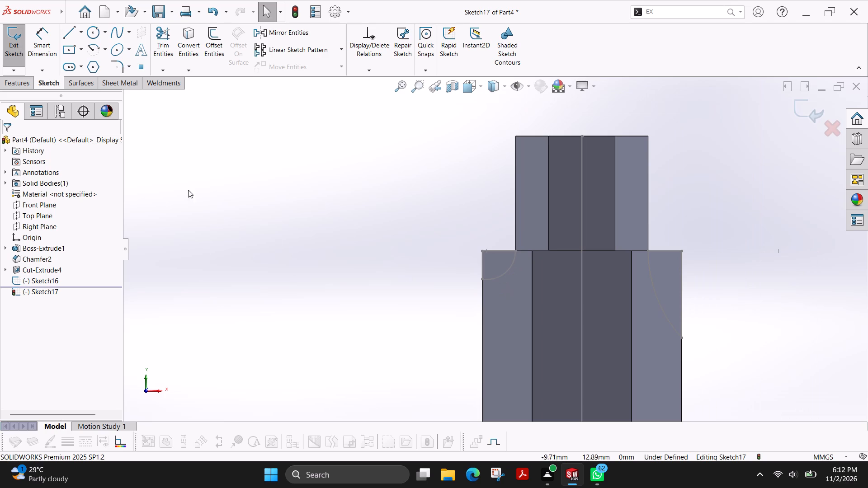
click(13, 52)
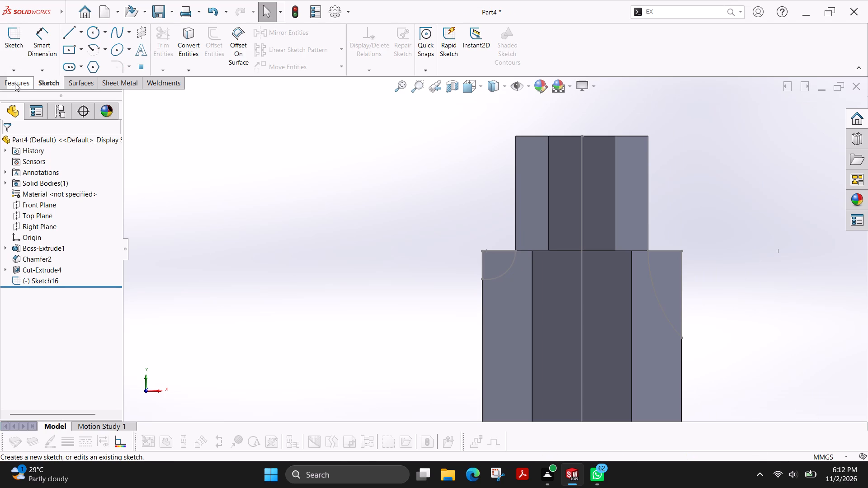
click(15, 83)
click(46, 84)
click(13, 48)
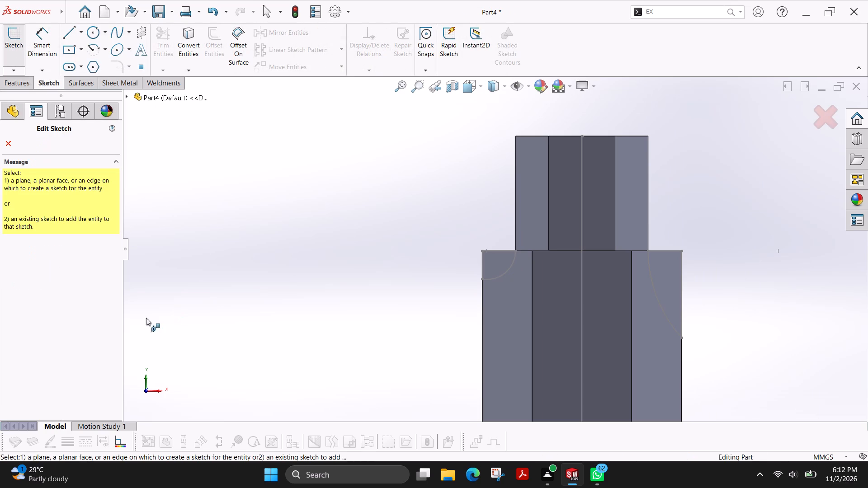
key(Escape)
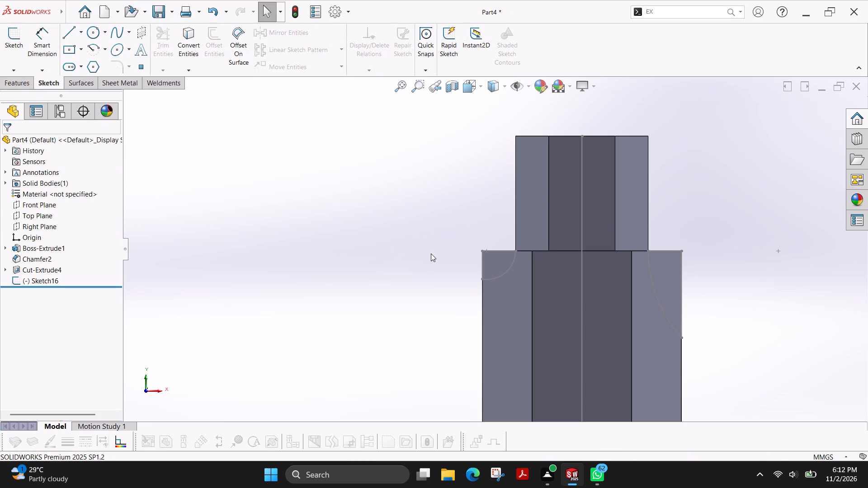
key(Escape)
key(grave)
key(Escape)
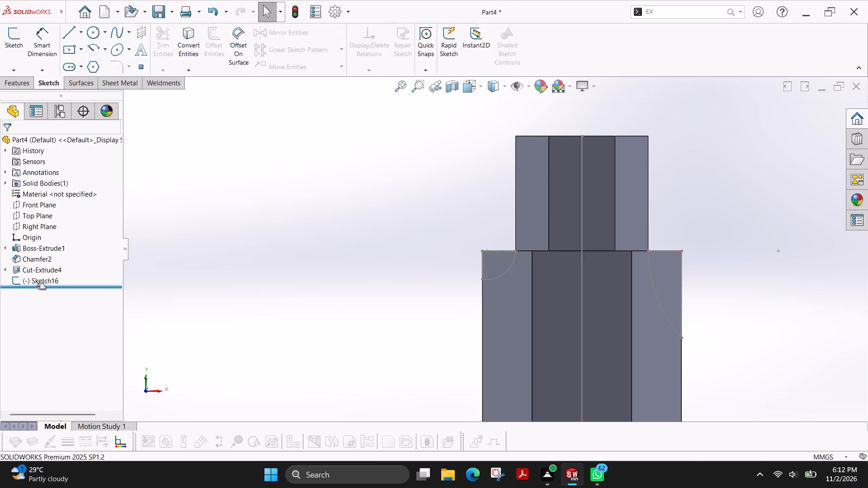
In Sketch16, draw a horizontal line about 8.6 mm long from the left corner arc's lower endpoint past the wider hexagon's right edge.
click(37, 281)
click(8, 56)
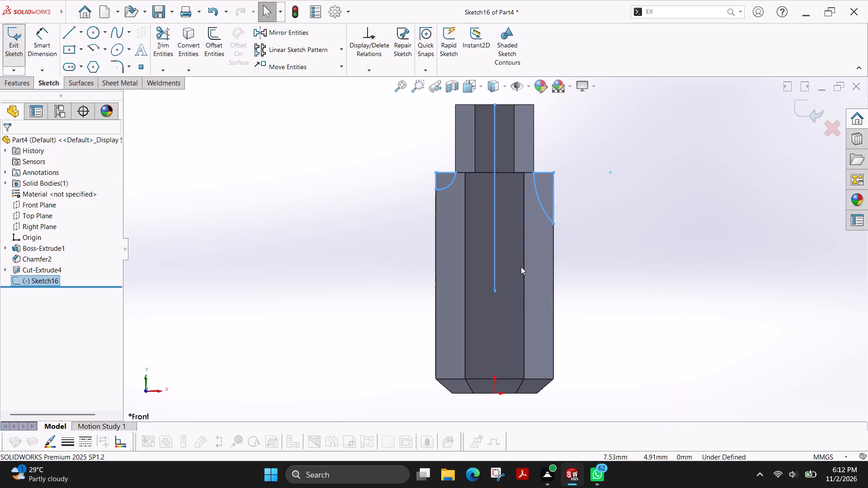
scroll(495, 199, down, 2)
scroll(448, 218, down, 2)
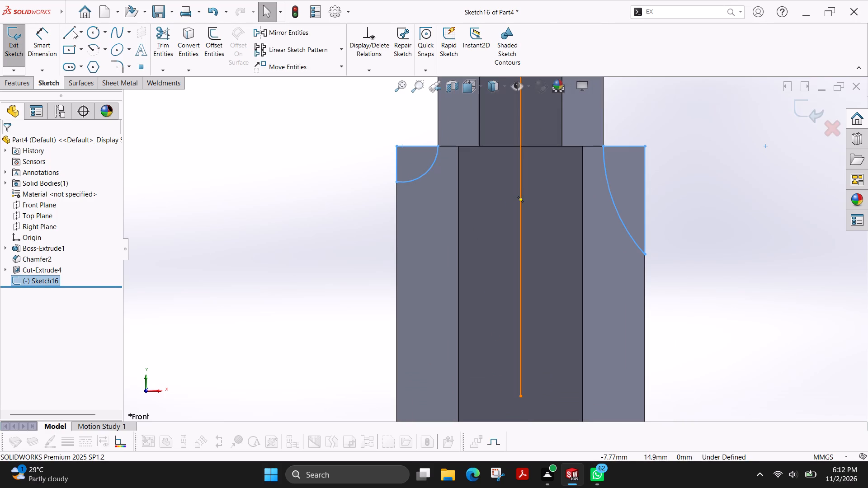
click(73, 31)
click(396, 182)
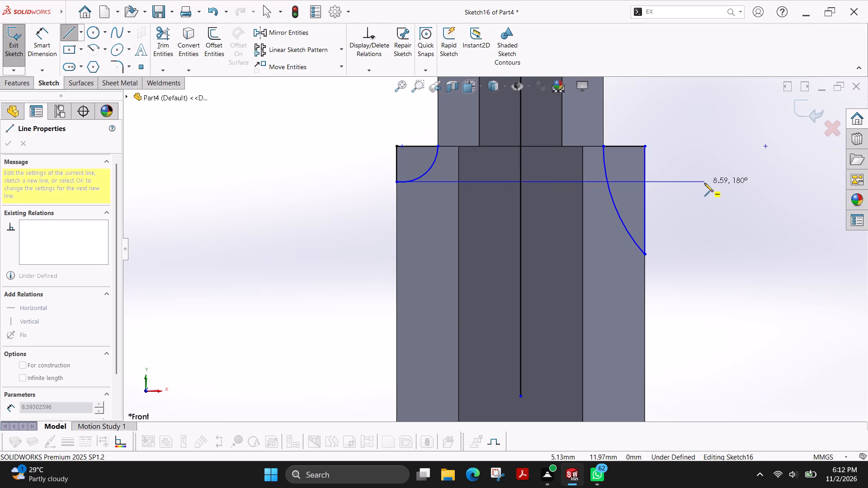
click(704, 183)
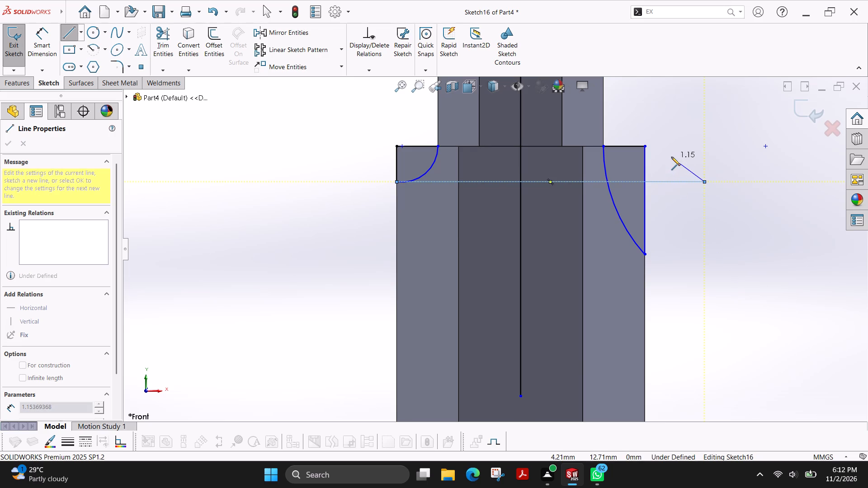
key(Escape)
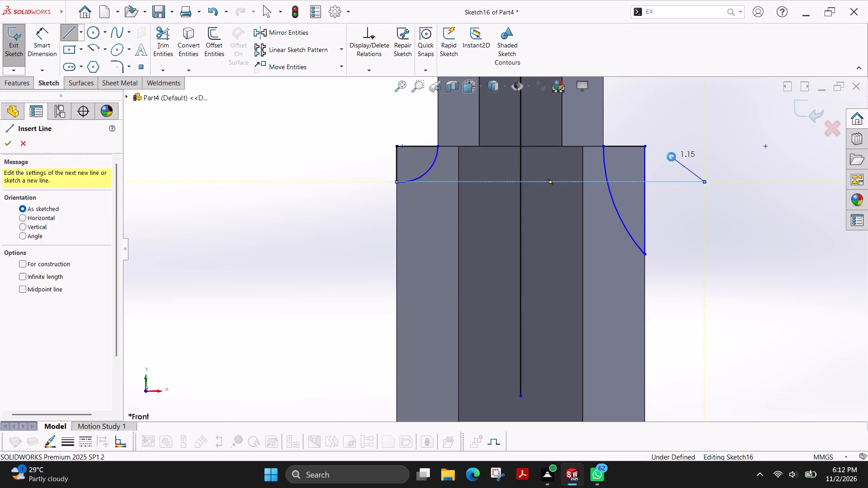
Trim the right corner profile above the horizontal line and the line's remaining segments, leaving only the part that closes that profile's top.
click(171, 43)
drag(633, 125, 633, 137)
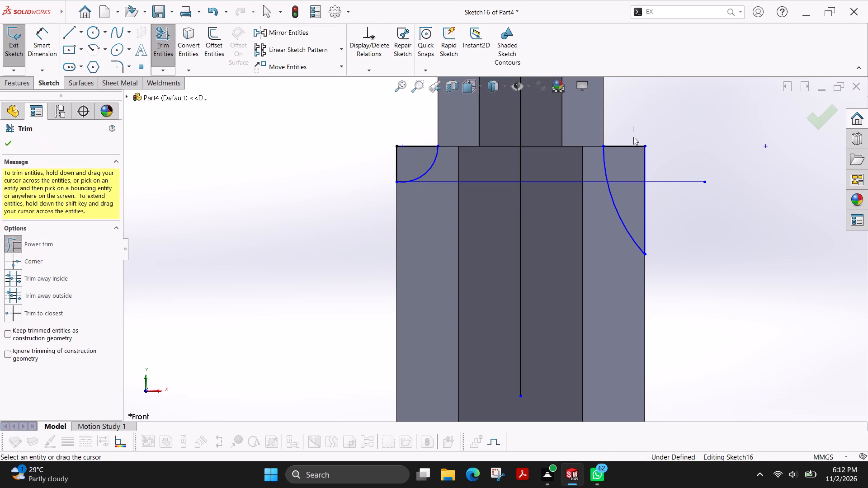
drag(633, 137, 589, 165)
drag(616, 152, 665, 153)
drag(666, 159, 684, 215)
drag(564, 158, 570, 196)
drag(494, 164, 487, 190)
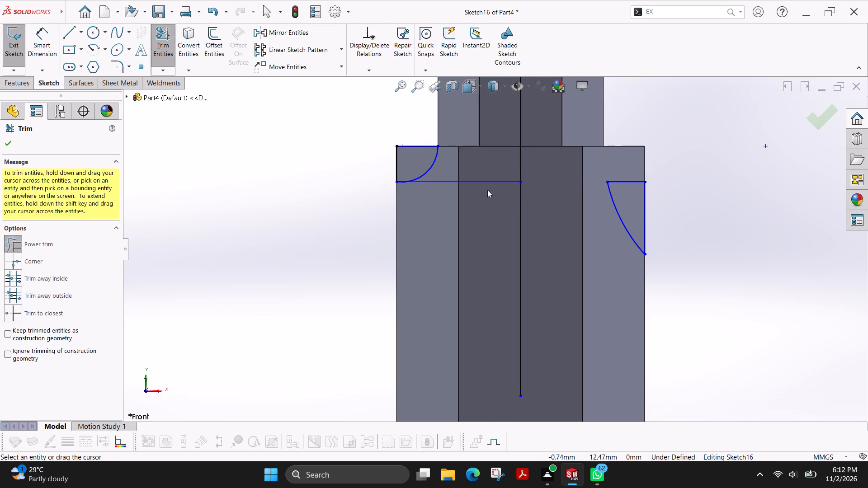
drag(487, 190, 487, 200)
scroll(420, 175, down, 13)
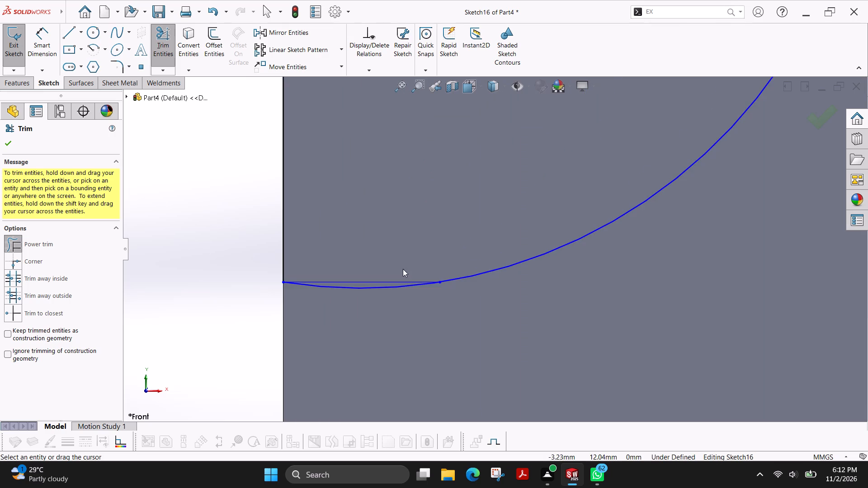
scroll(409, 289, down, 7)
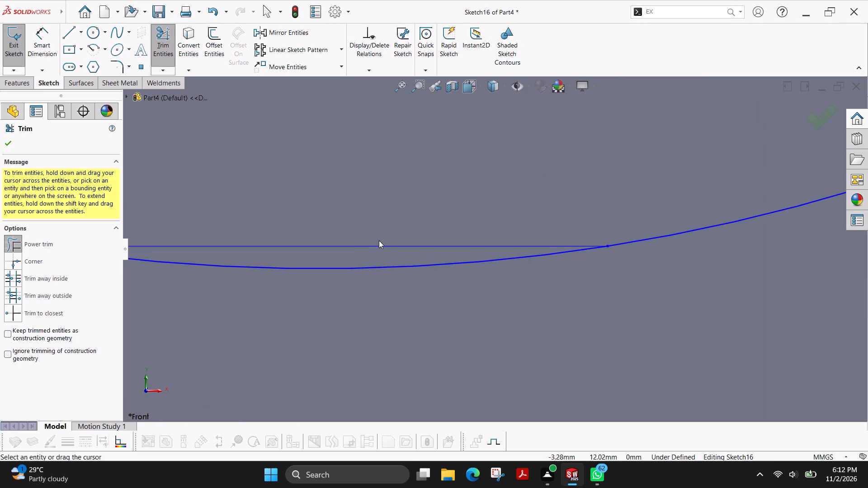
drag(384, 239, 369, 250)
scroll(428, 311, up, 8)
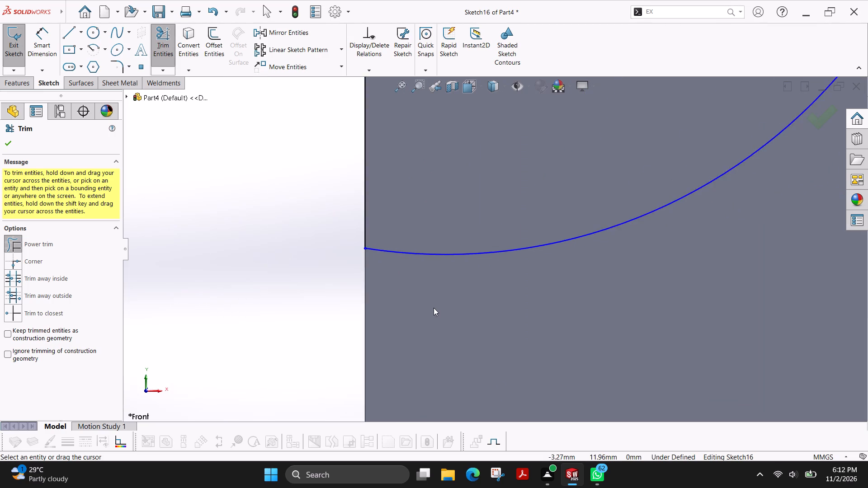
scroll(485, 251, up, 13)
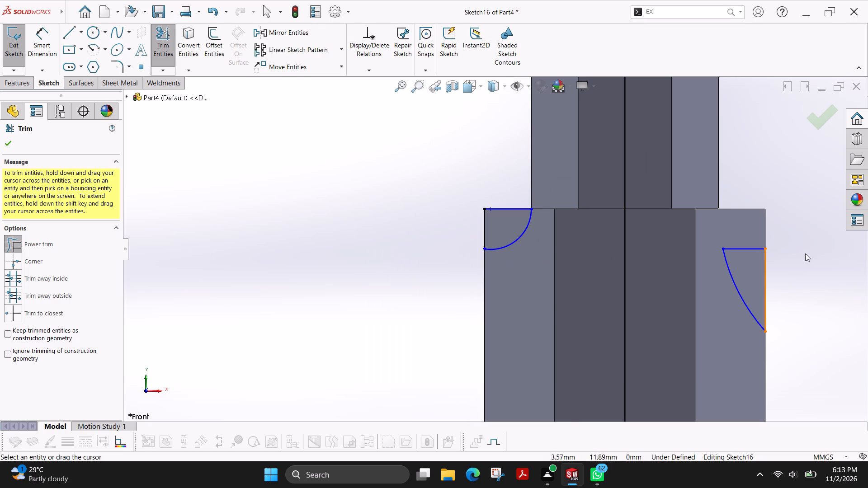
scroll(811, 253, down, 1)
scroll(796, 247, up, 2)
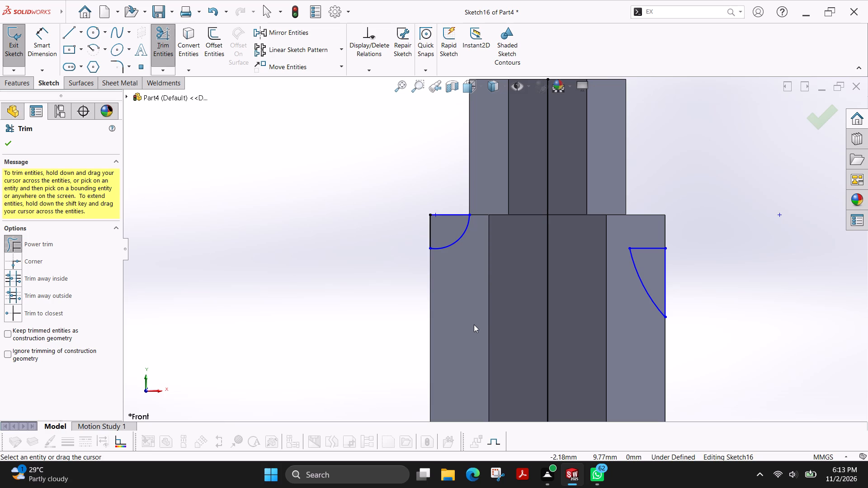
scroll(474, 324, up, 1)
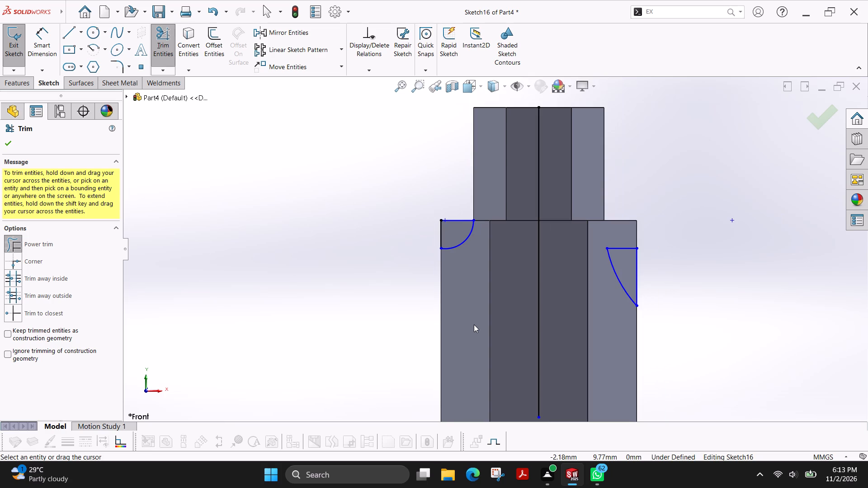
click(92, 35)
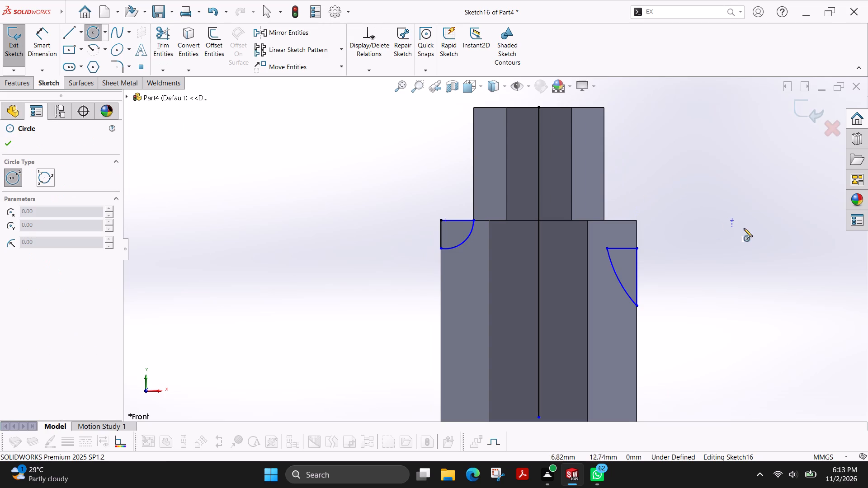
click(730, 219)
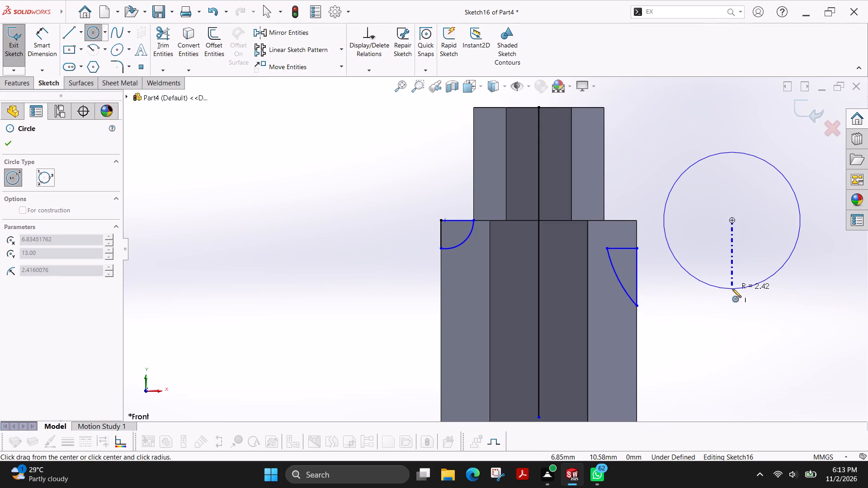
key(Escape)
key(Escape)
Dimension the right corner profile's arc with a radius of 4.5 mm.
click(49, 42)
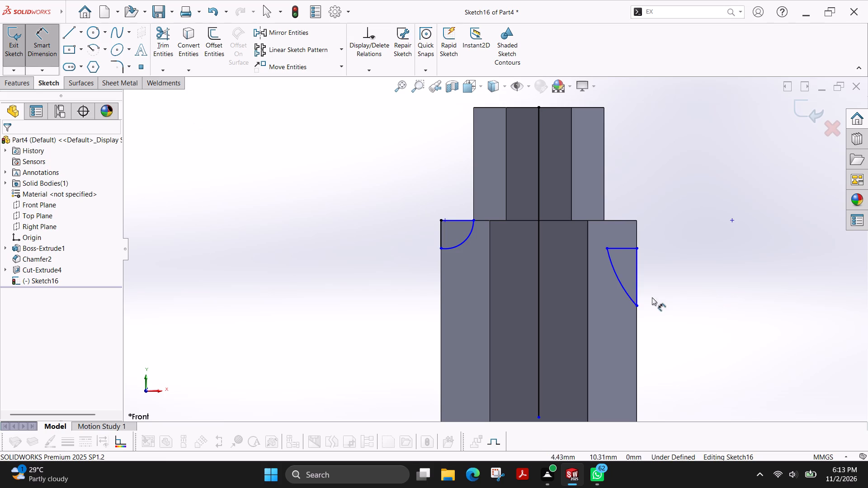
click(619, 281)
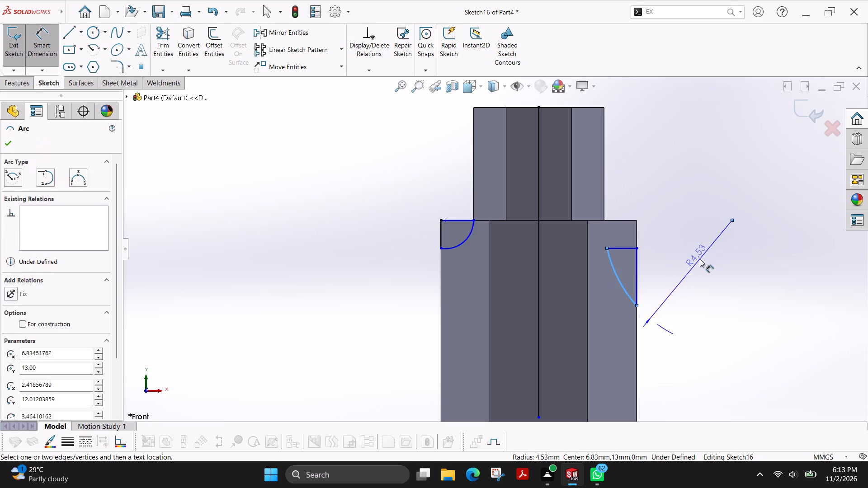
click(700, 259)
text(4.5)
key(Return)
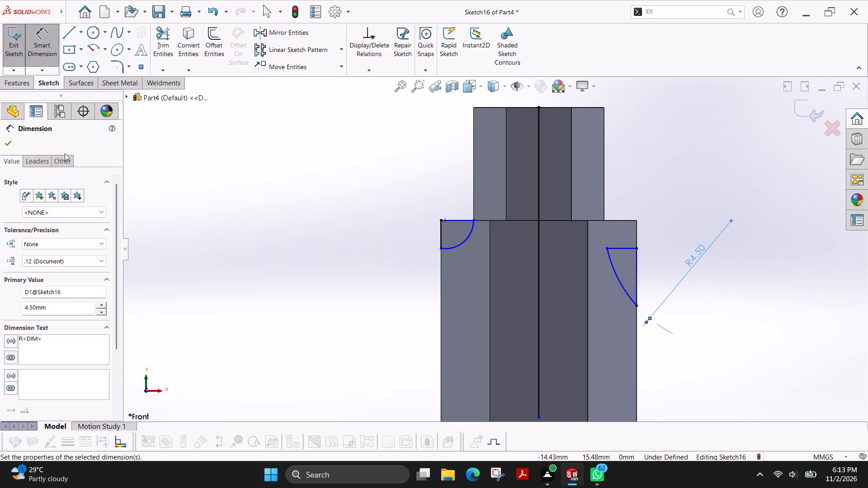
click(7, 140)
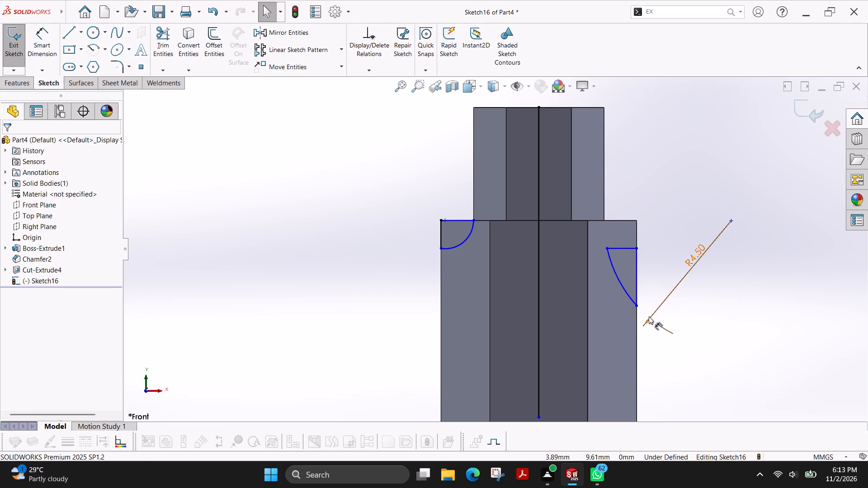
Reposition the R4.50 radius dimension so its leader meets the upper end of the right corner profile's arc.
drag(649, 320, 616, 301)
click(704, 291)
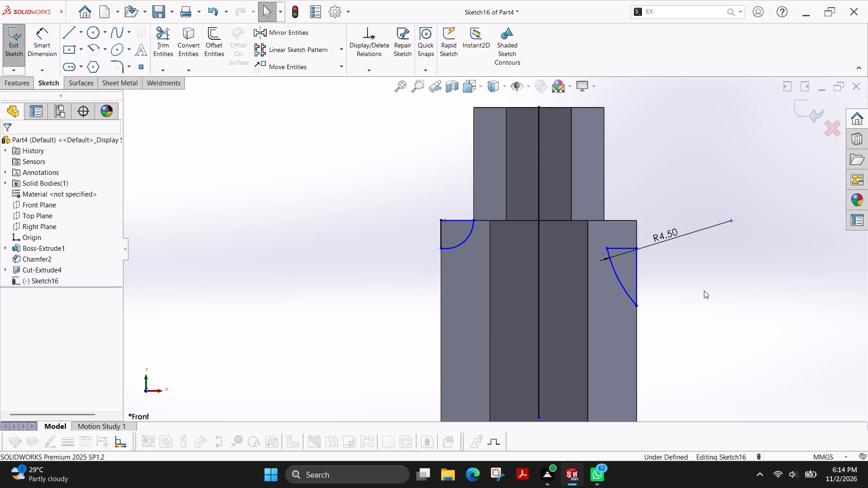
Draw a vertical guide line about 4.96 mm long from the narrower hexagon's right edge down past the right corner profile.
click(69, 33)
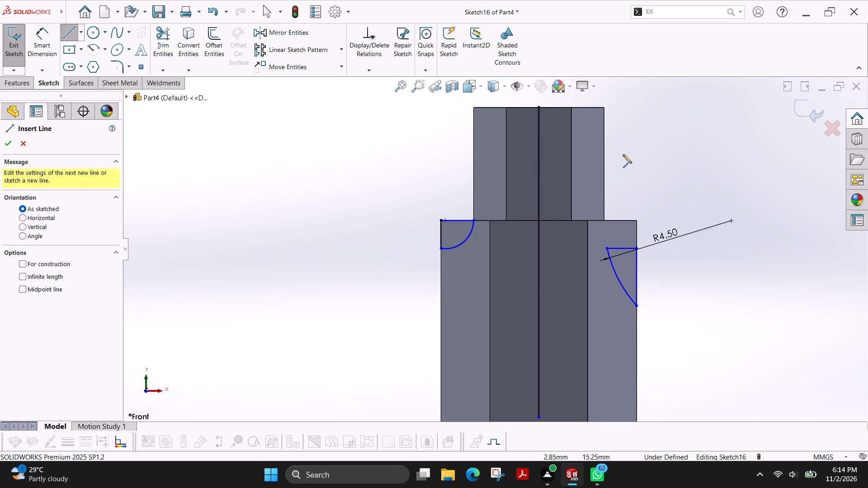
click(604, 176)
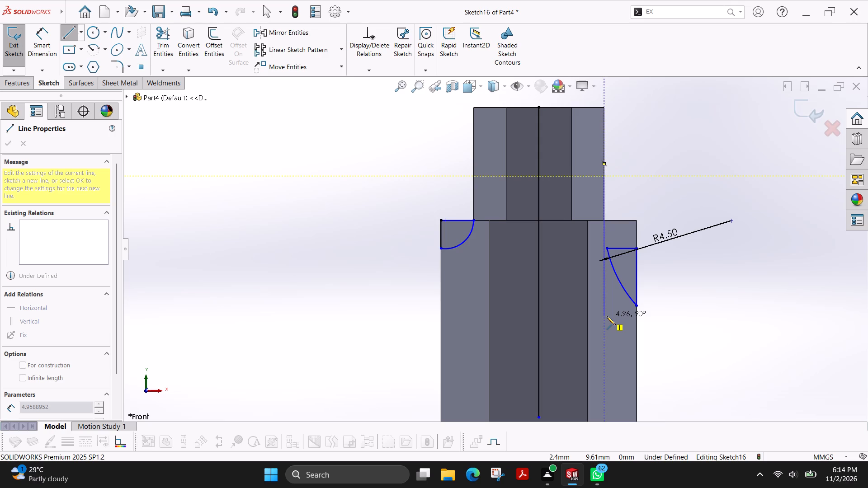
key(Escape)
Move the upper-left endpoint of the right corner profile onto the vertical guide line.
scroll(643, 263, down, 4)
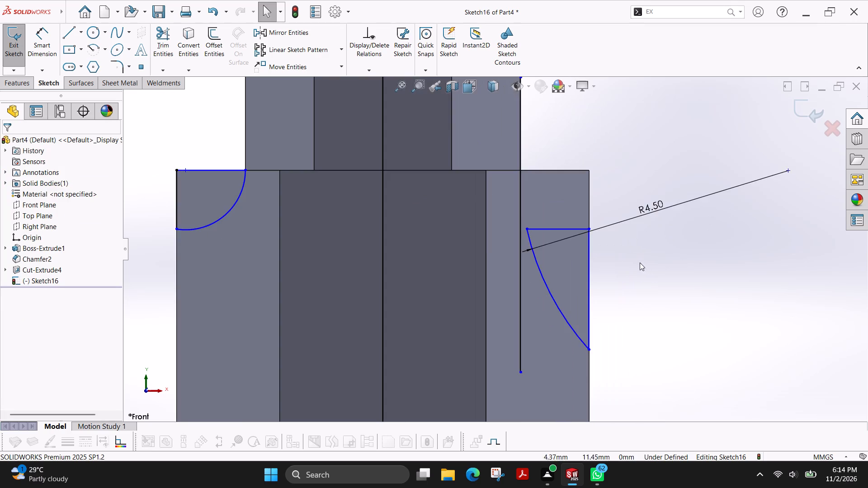
scroll(616, 257, down, 2)
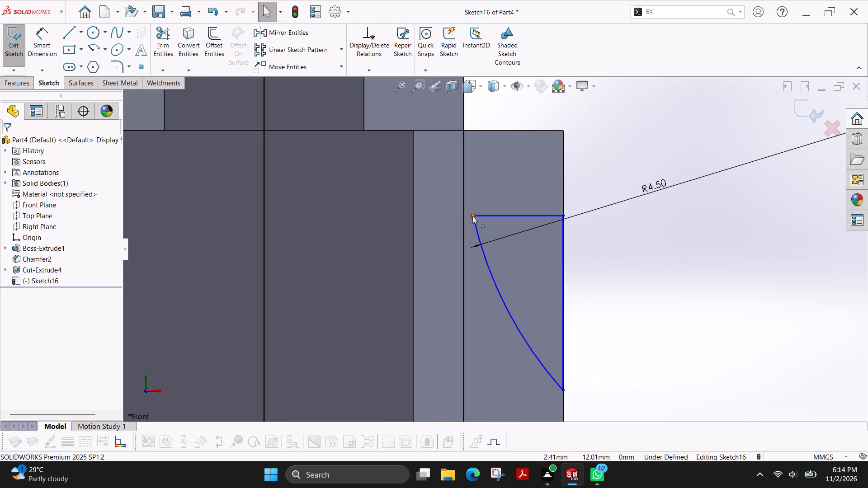
drag(472, 216, 462, 216)
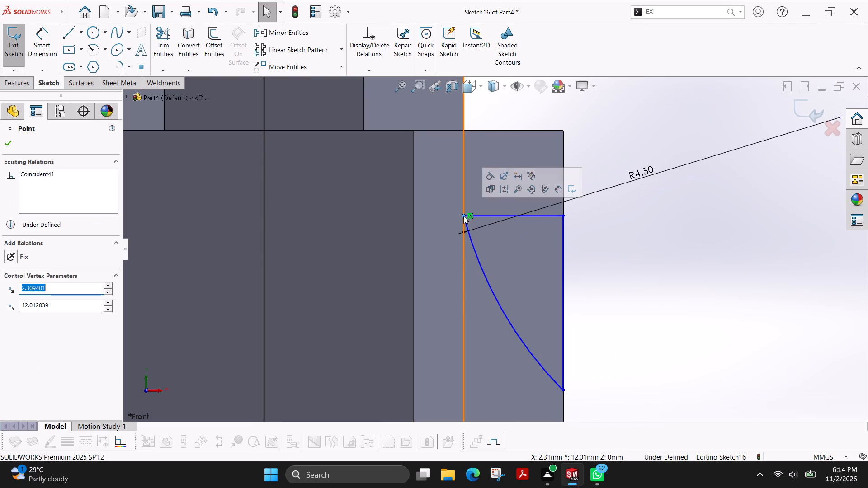
key(Escape)
Delete the vertical guide line beside the right corner profile.
scroll(606, 246, up, 1)
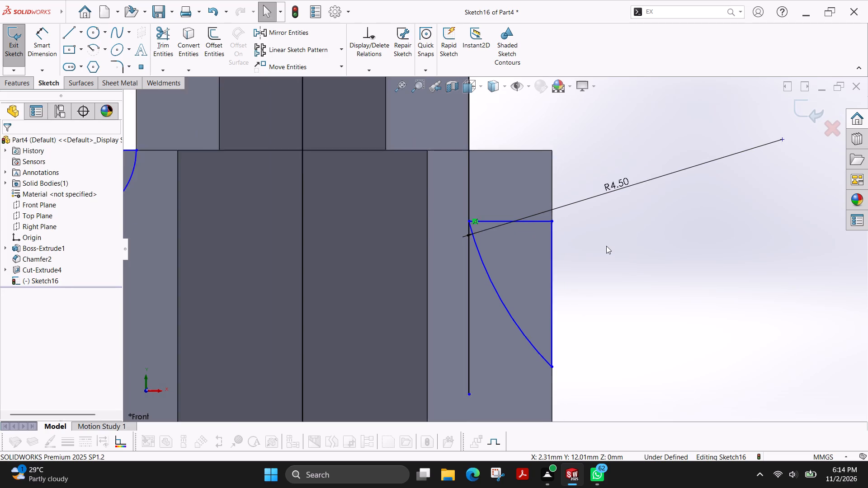
scroll(606, 246, up, 1)
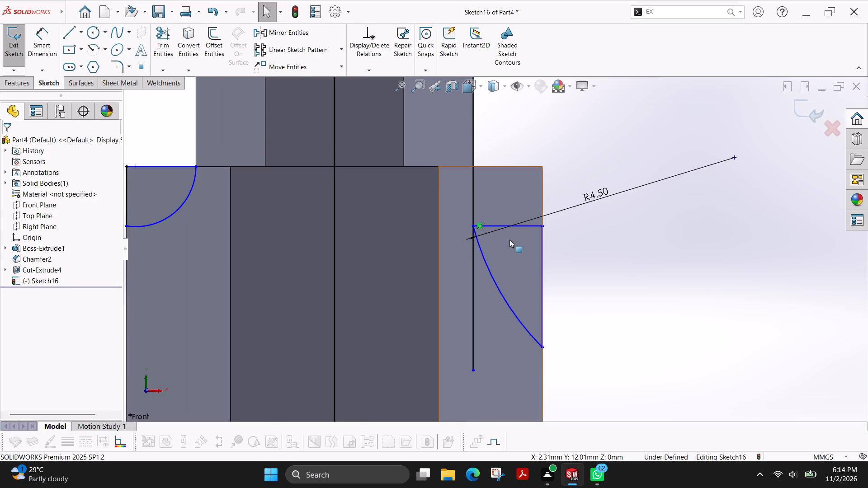
scroll(507, 298, up, 1)
click(476, 319)
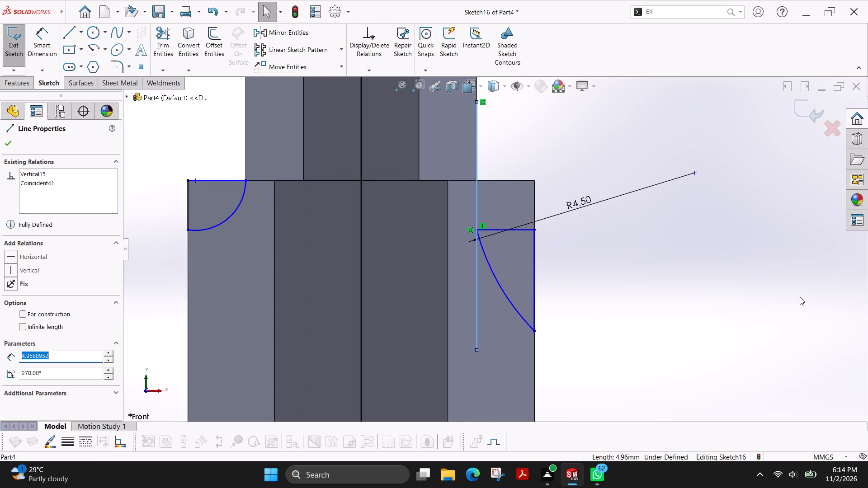
key(Delete)
Add a Horizontal relation to the top line of the right corner profile.
scroll(711, 303, up, 2)
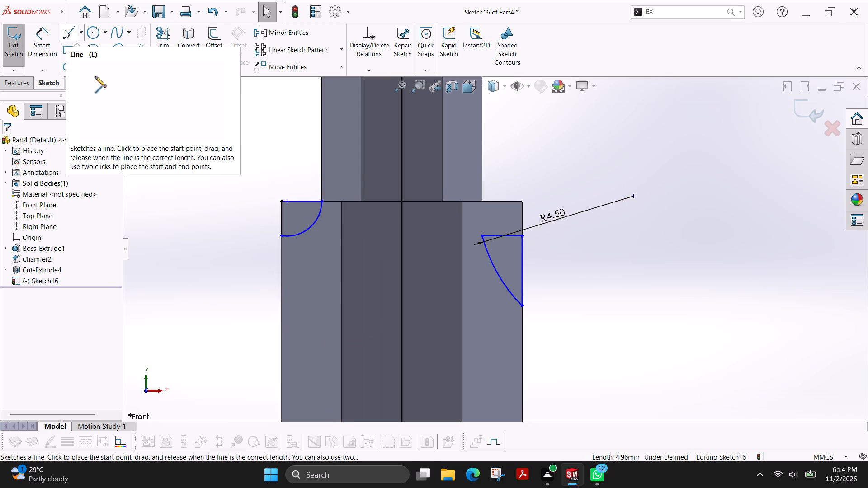
click(510, 235)
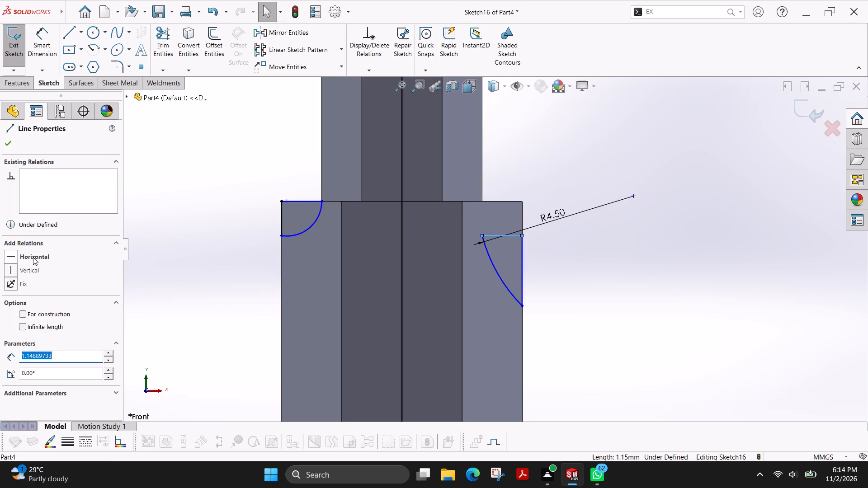
click(32, 257)
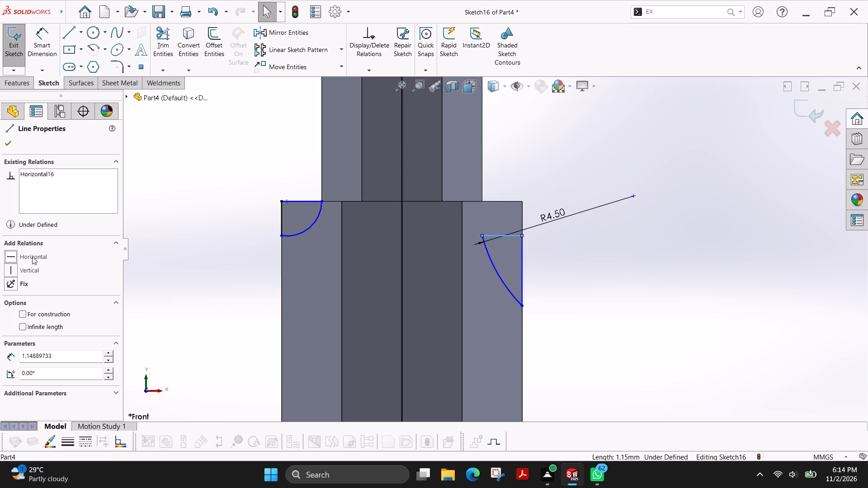
click(32, 257)
click(3, 143)
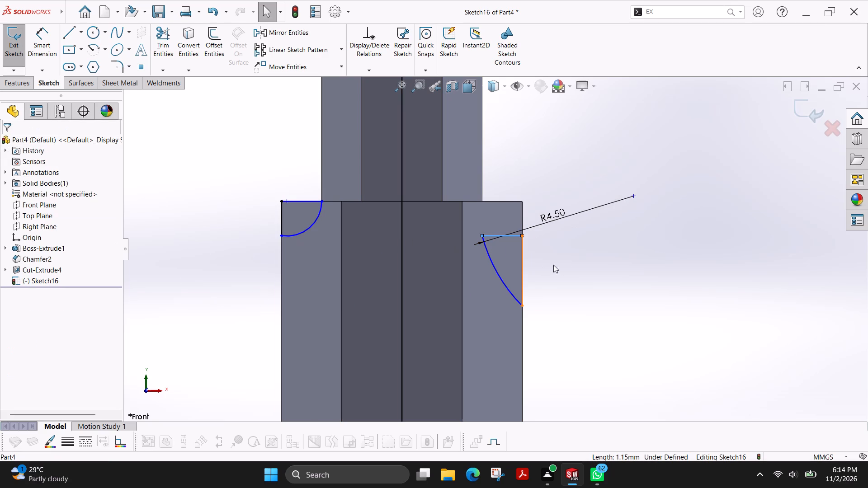
key(Escape)
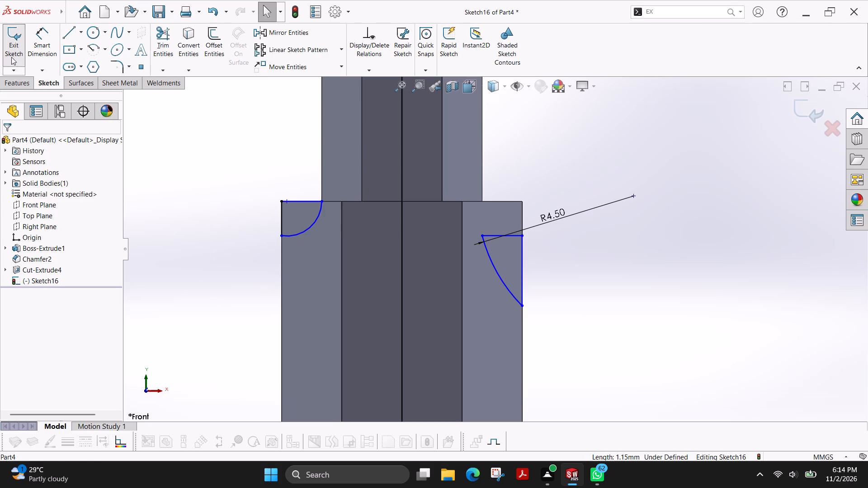
Exit Sketch16 and make a 360-degree revolved cut of both corner profiles about the vertical centre line, with Thin Feature off.
click(11, 55)
click(19, 81)
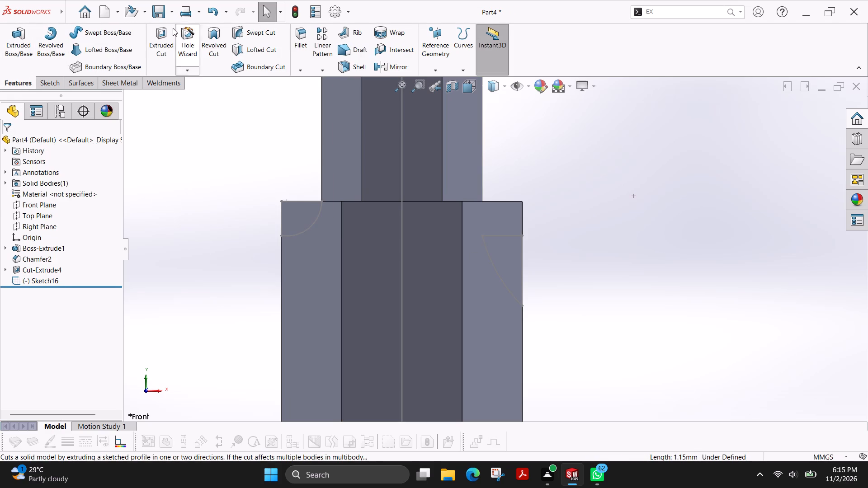
click(214, 49)
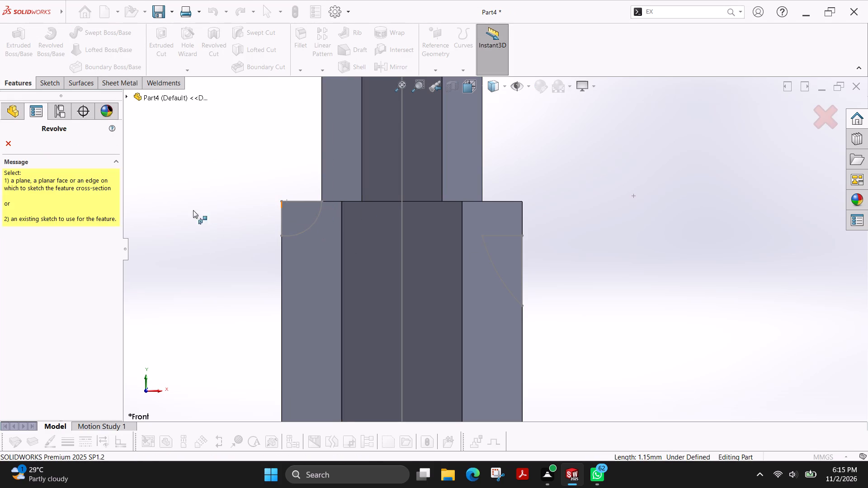
click(126, 97)
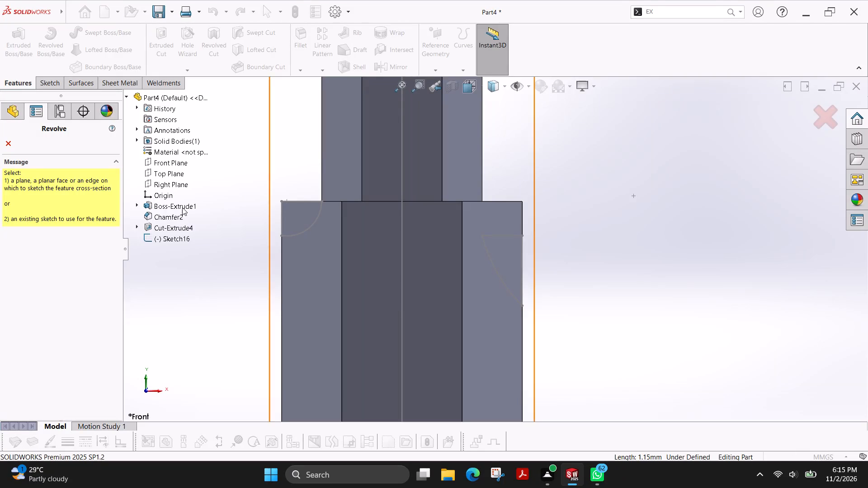
click(177, 237)
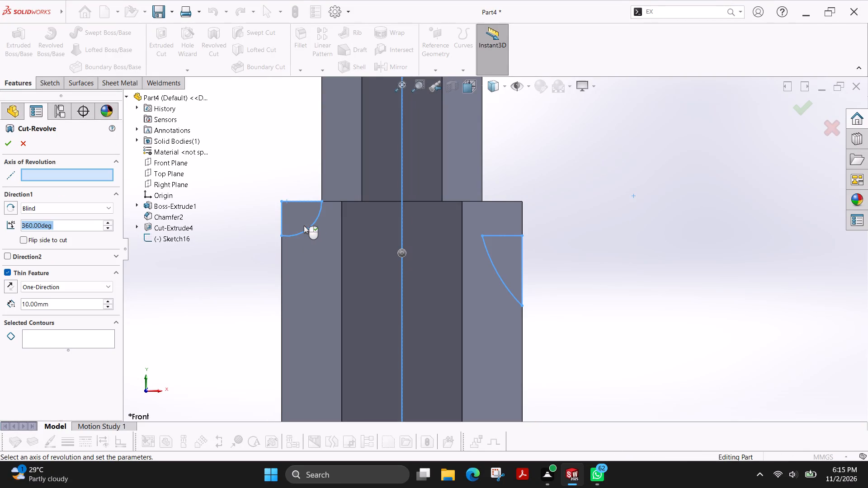
click(401, 156)
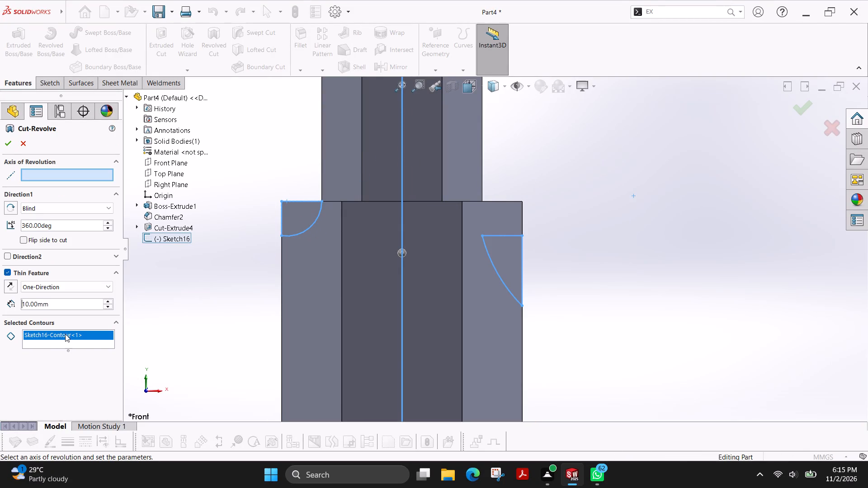
right_click(65, 333)
click(91, 349)
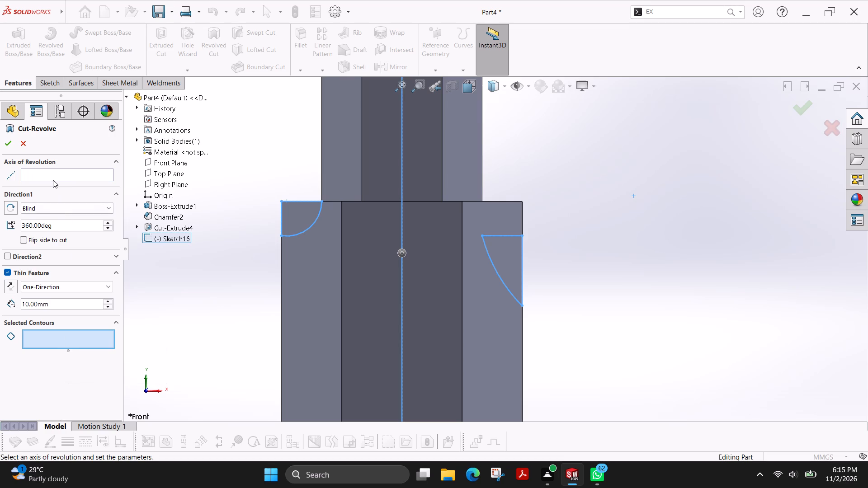
click(53, 180)
triple_click(48, 171)
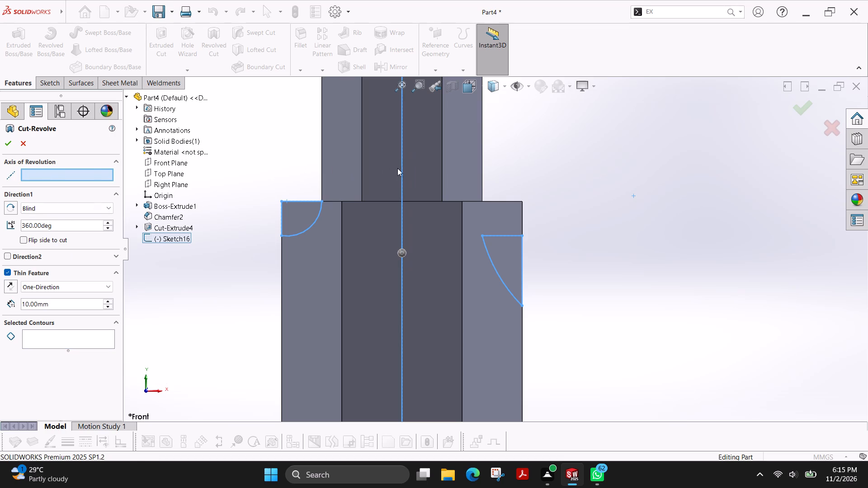
click(403, 170)
click(47, 334)
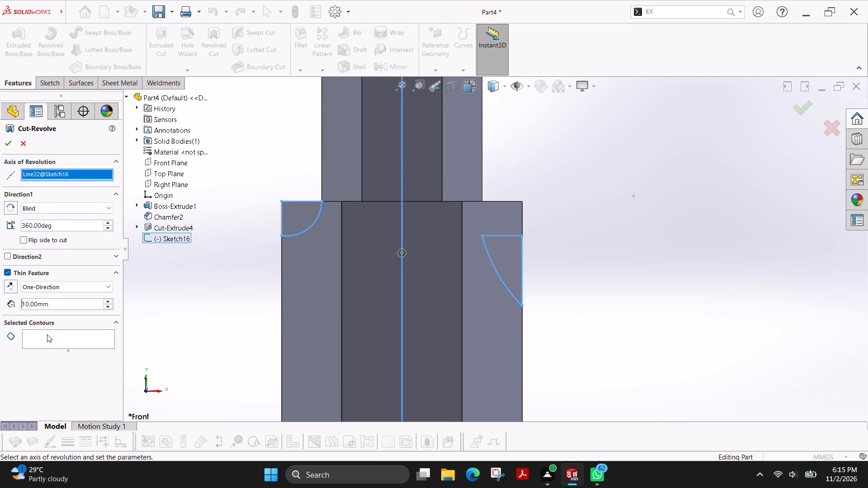
click(312, 218)
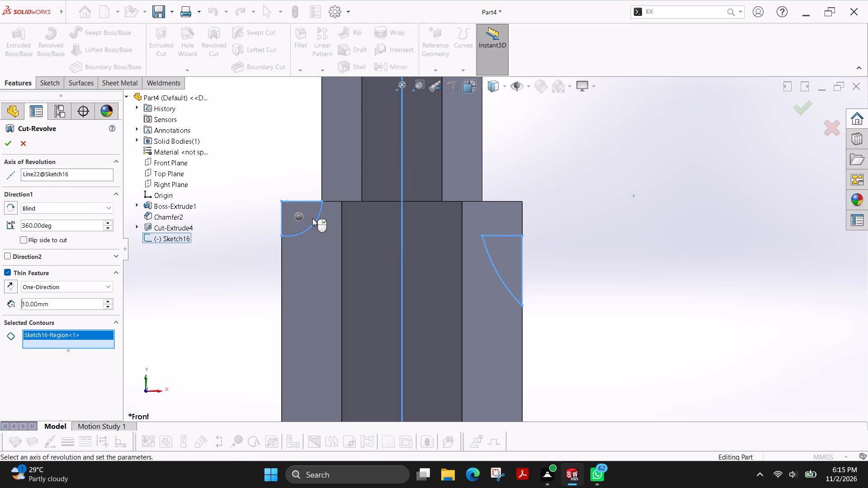
click(5, 274)
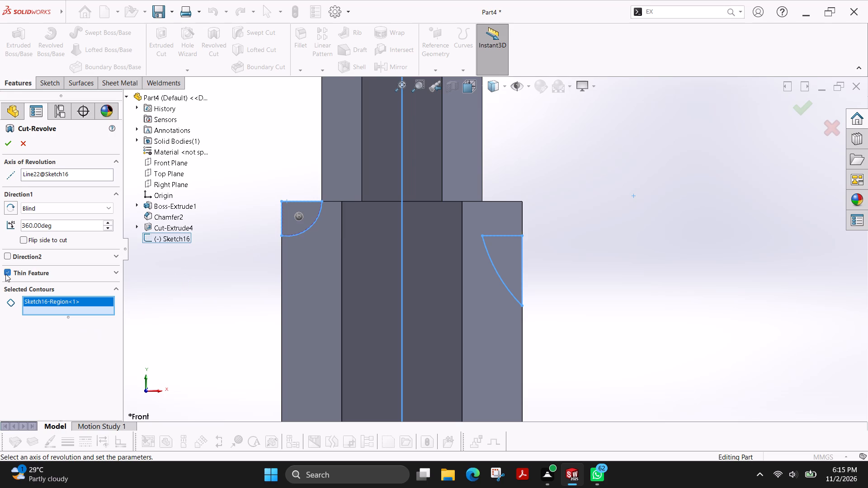
middle_drag(245, 292, 251, 322)
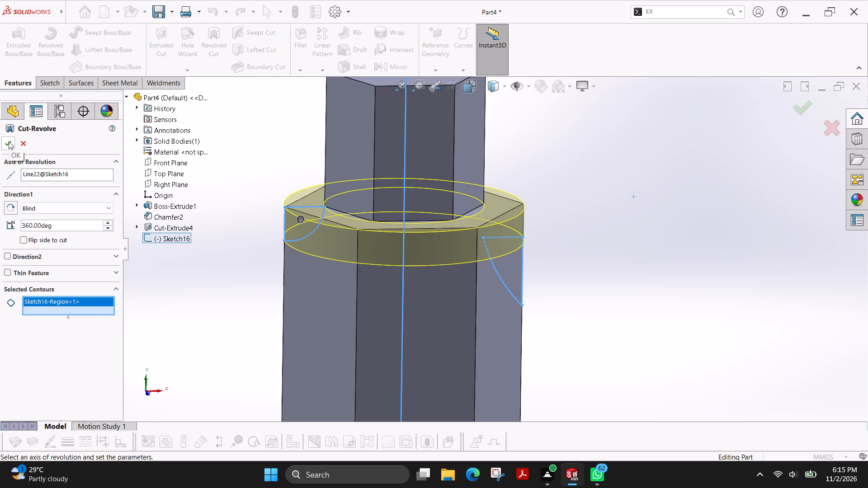
click(497, 272)
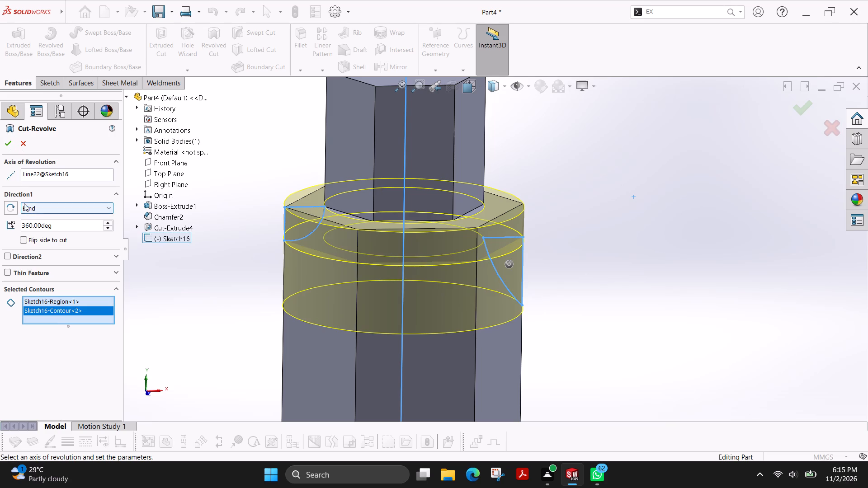
click(5, 145)
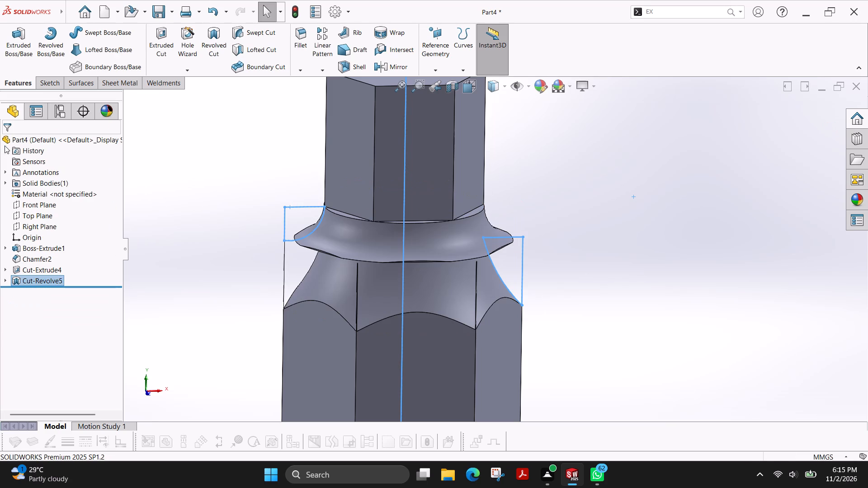
Examine the revolved cut's curved shoulder and flange from above, below and the side.
middle_drag(666, 350, 655, 290)
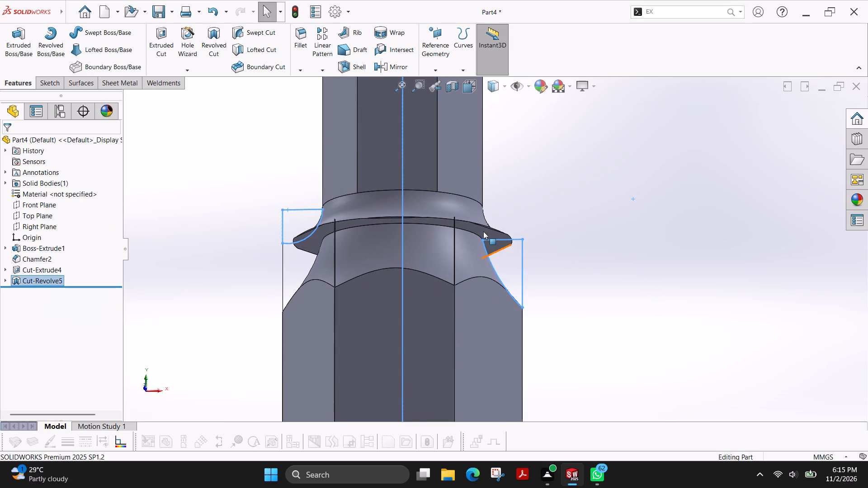
middle_drag(553, 256, 568, 276)
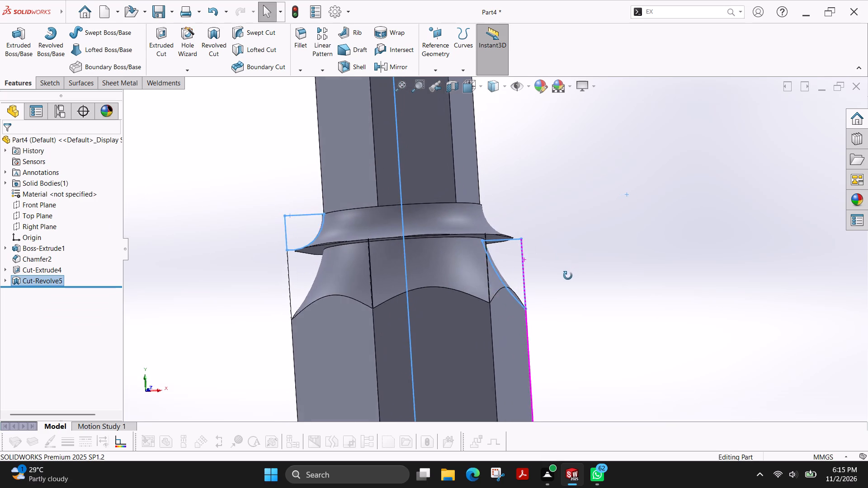
middle_drag(568, 276, 560, 278)
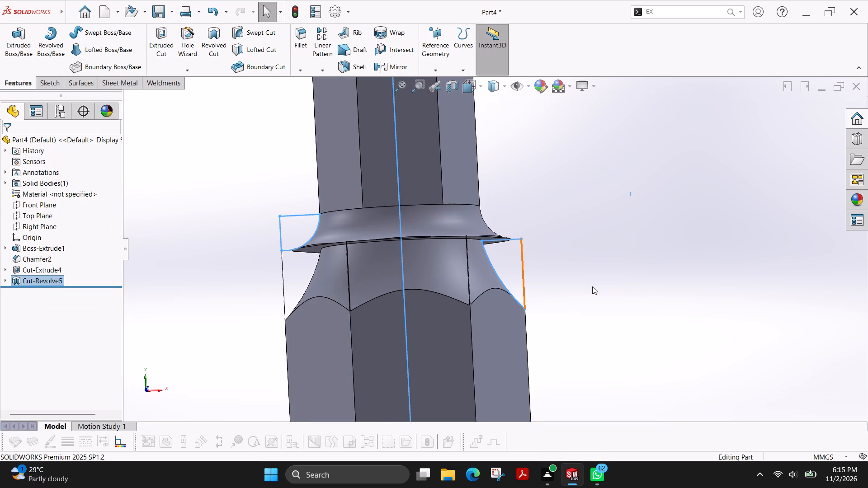
middle_drag(564, 220, 579, 325)
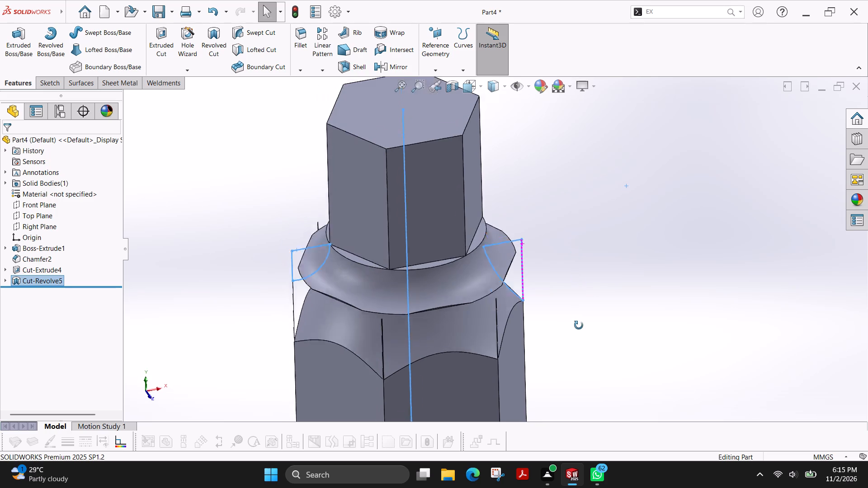
middle_drag(579, 325, 564, 297)
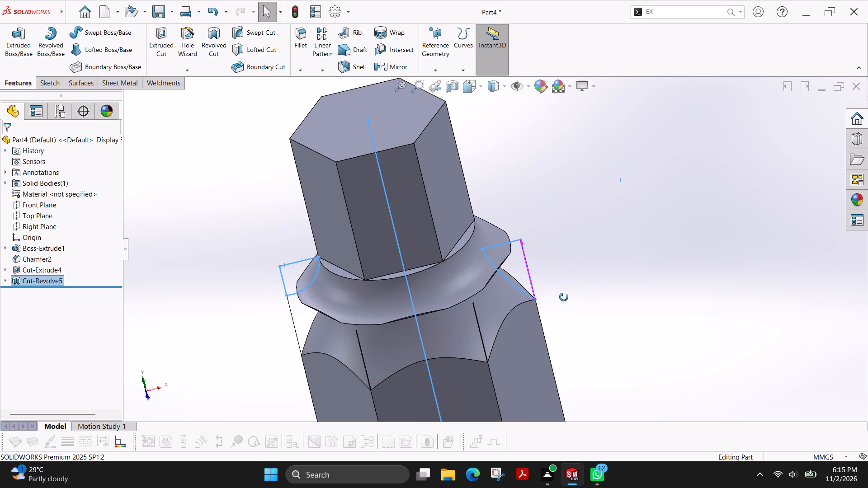
middle_drag(564, 297, 559, 288)
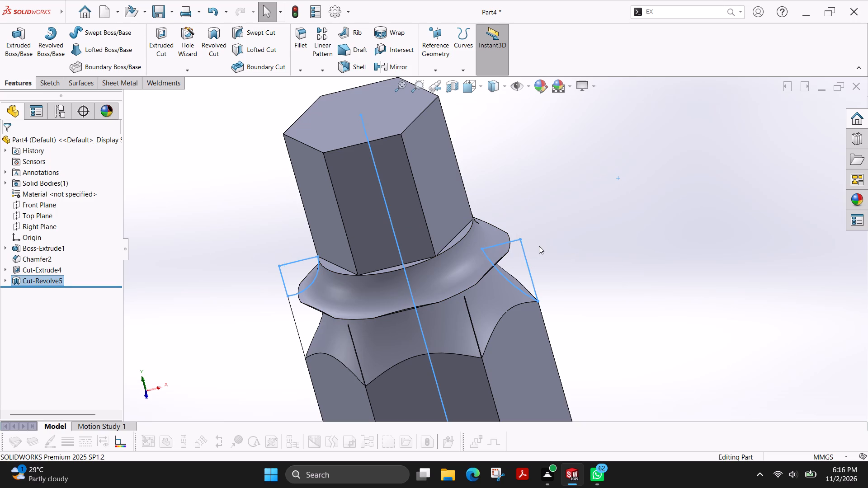
key(Escape)
middle_drag(526, 250, 534, 204)
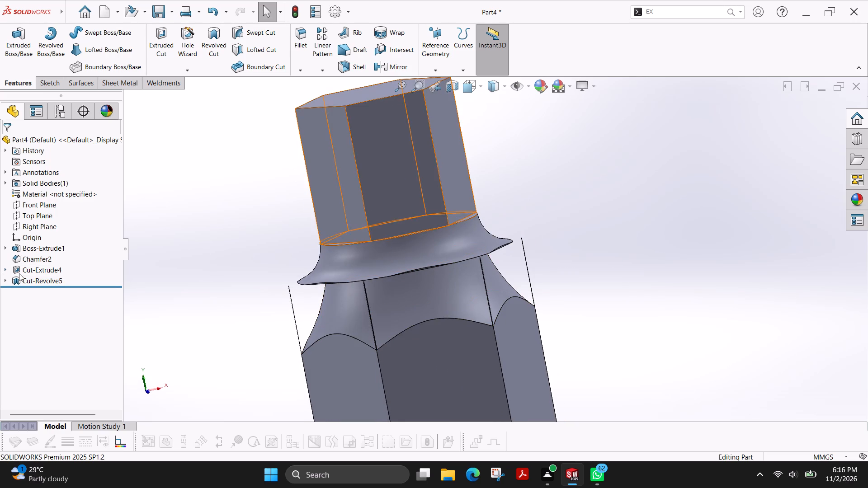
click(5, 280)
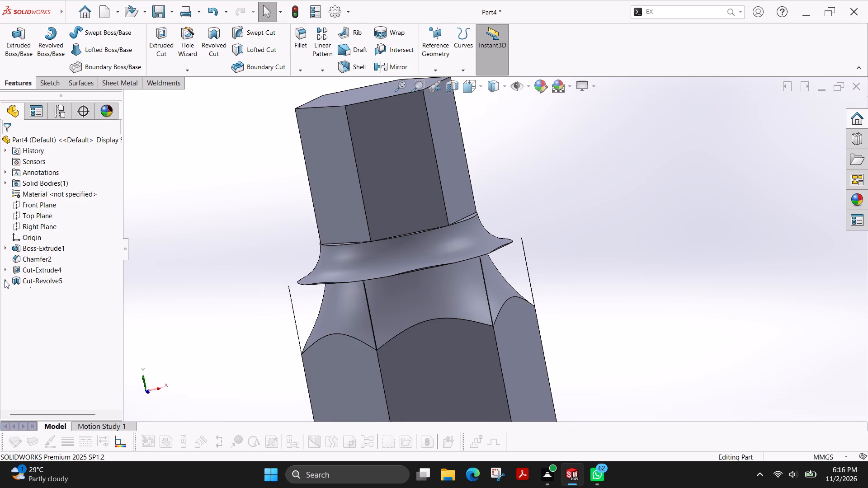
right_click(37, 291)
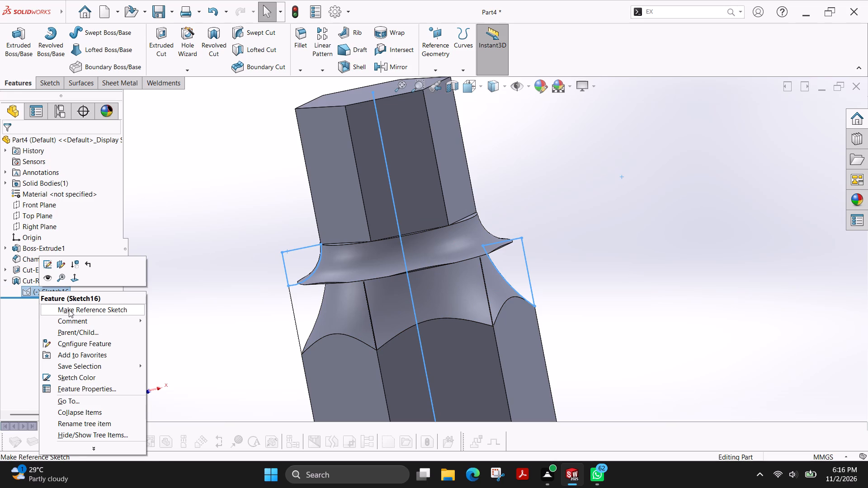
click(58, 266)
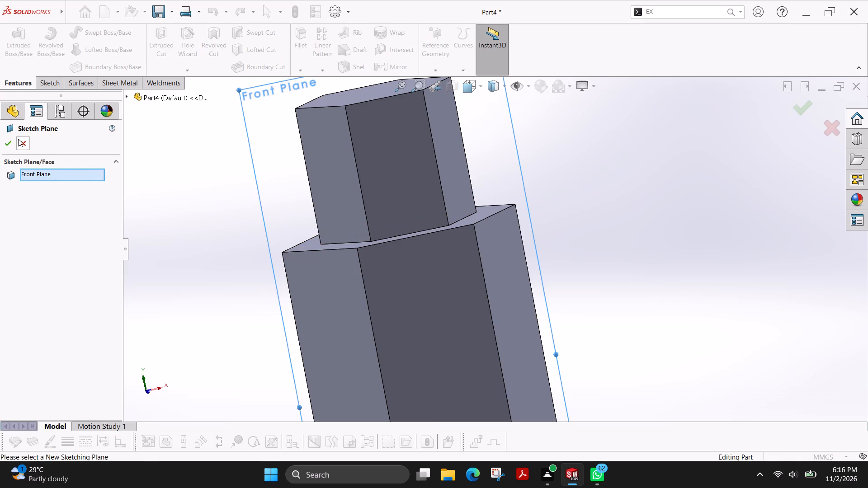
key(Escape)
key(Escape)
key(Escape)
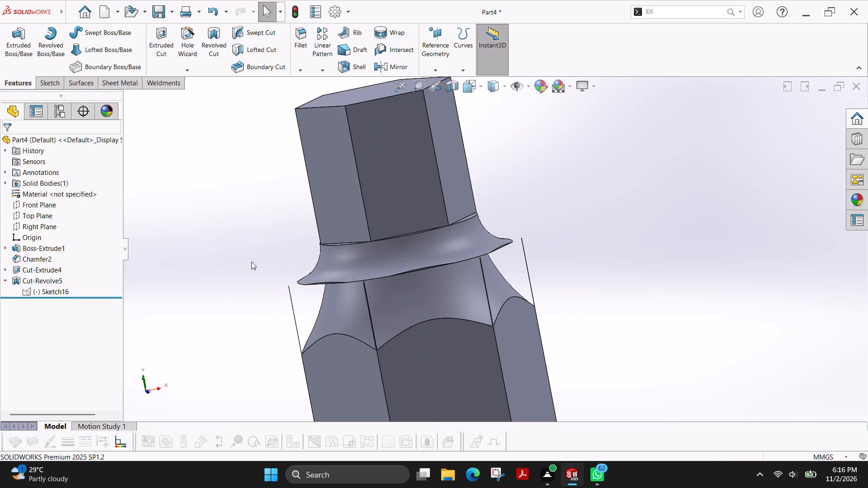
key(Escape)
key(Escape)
Reopen Sketch16 of the revolved cut and draw a 4.50 mm radius circle over the right arc, centred on the arc's centre point.
click(38, 293)
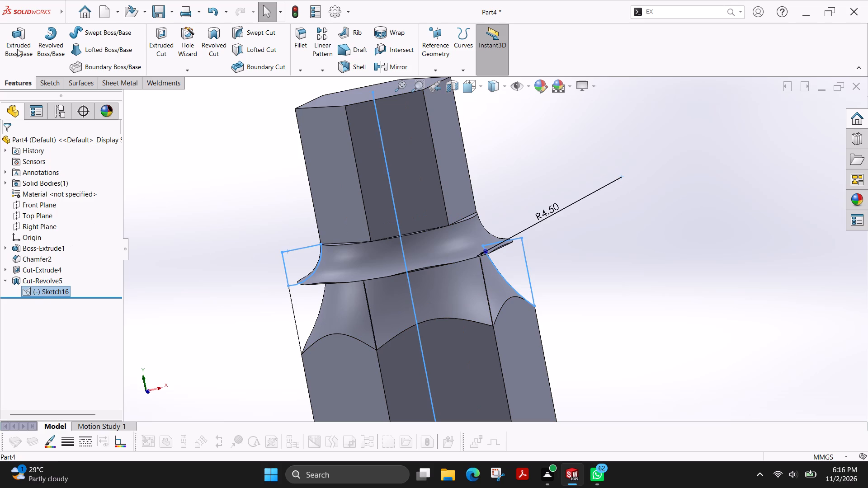
click(48, 80)
click(16, 38)
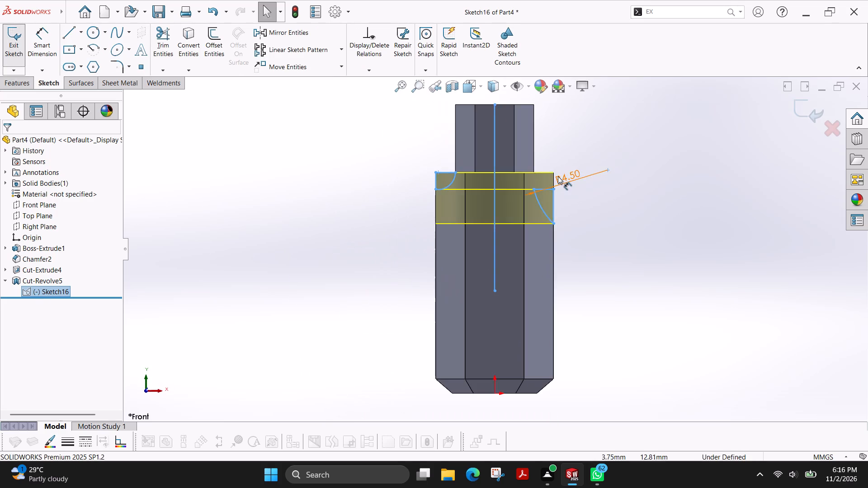
scroll(555, 180, down, 4)
scroll(531, 209, down, 2)
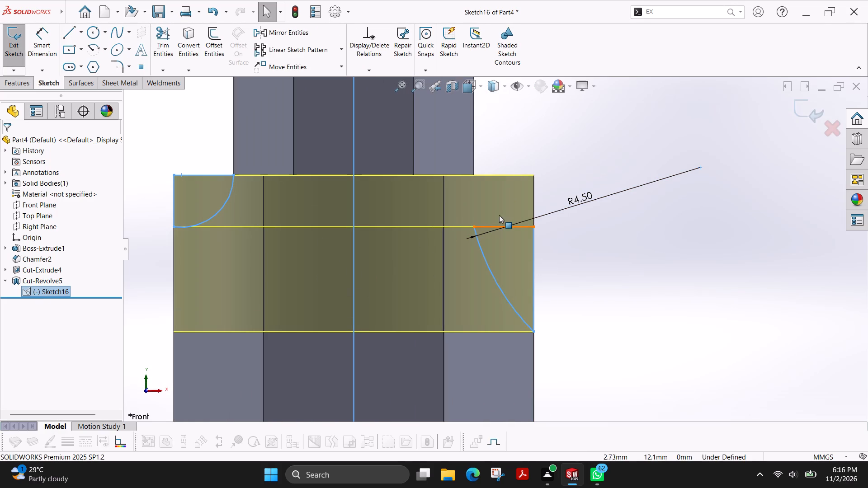
click(93, 32)
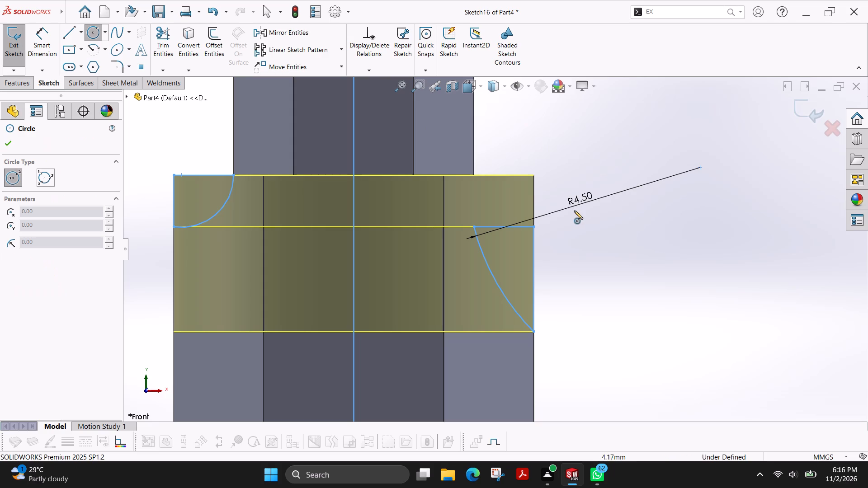
click(701, 167)
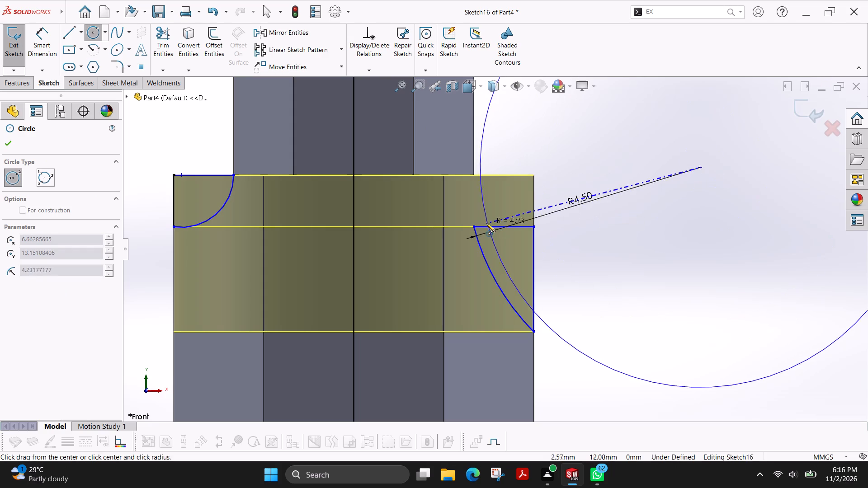
click(476, 238)
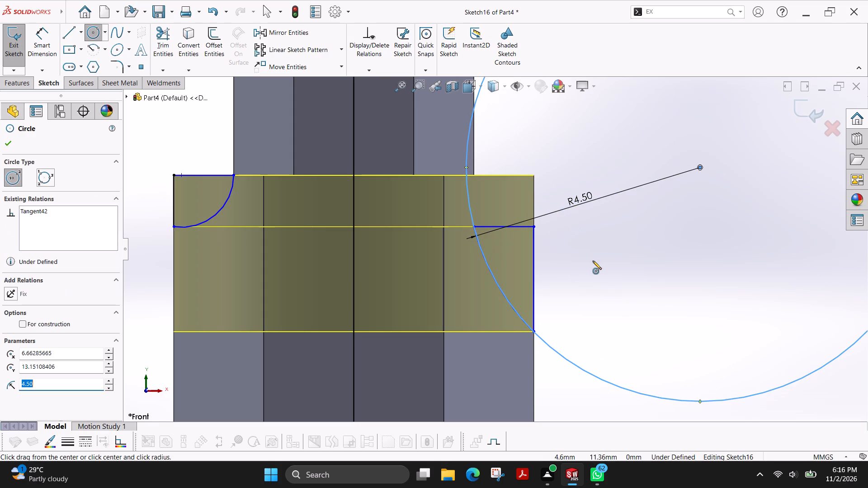
key(Escape)
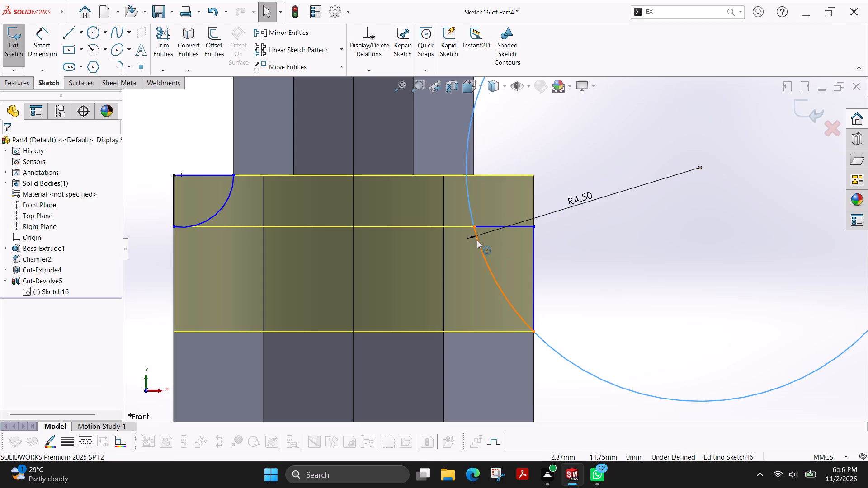
From the right shoulder's top corner, draw a vertical line about 3.39 mm down the edge and a horizontal line about 2.09 mm inward.
click(68, 33)
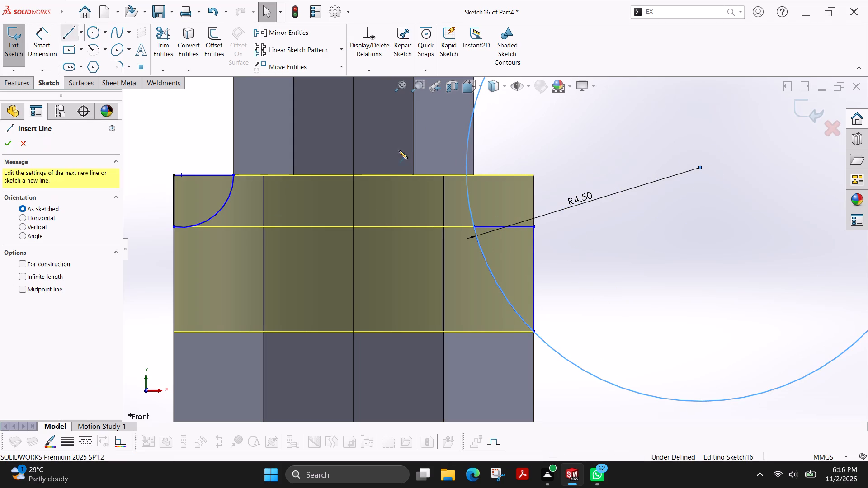
click(534, 176)
click(534, 352)
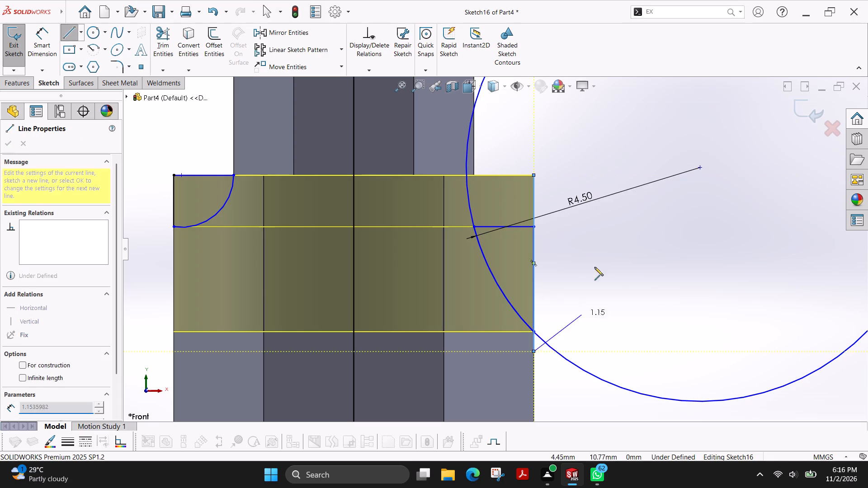
click(533, 176)
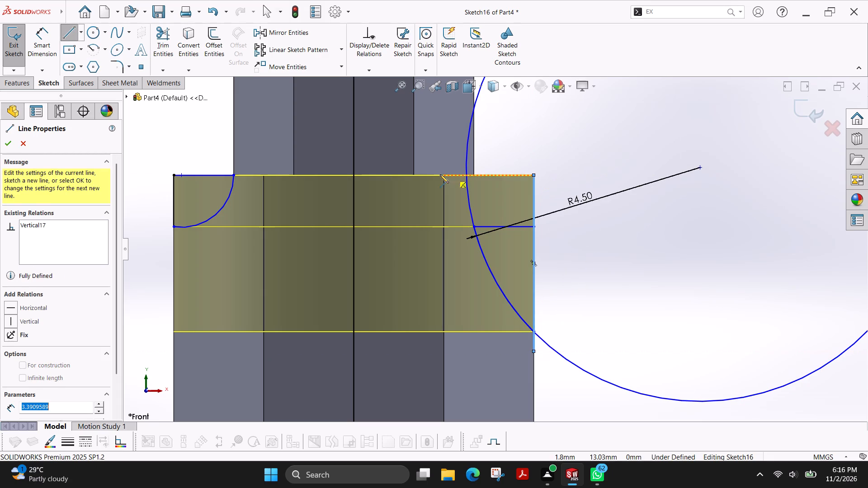
click(435, 174)
key(Escape)
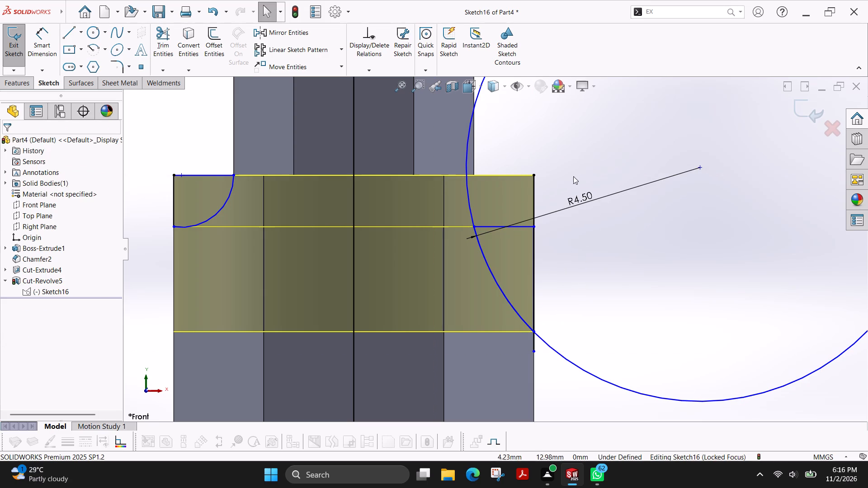
click(66, 38)
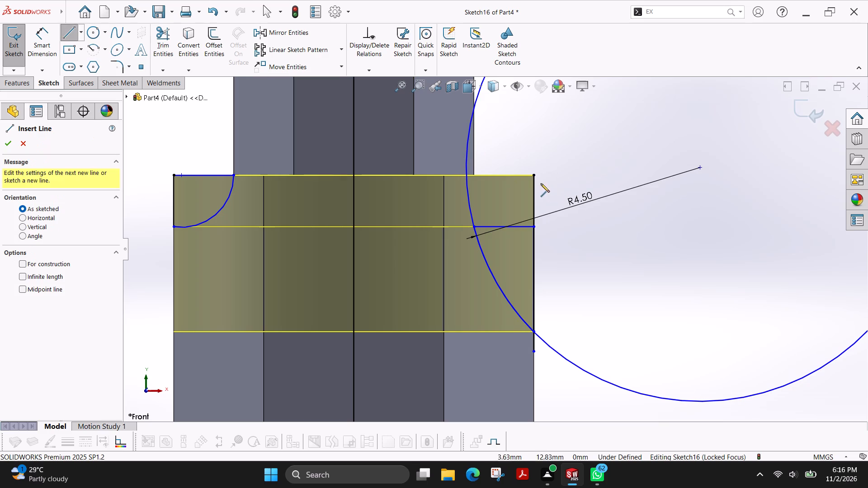
click(534, 175)
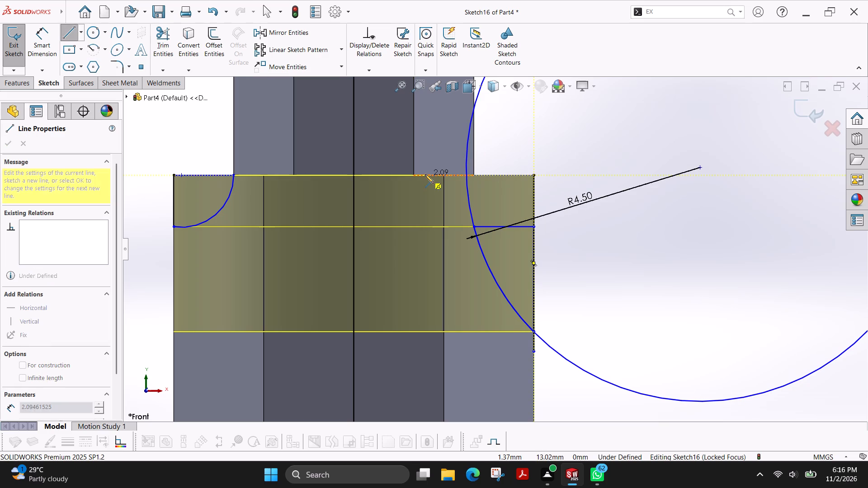
click(425, 174)
key(Escape)
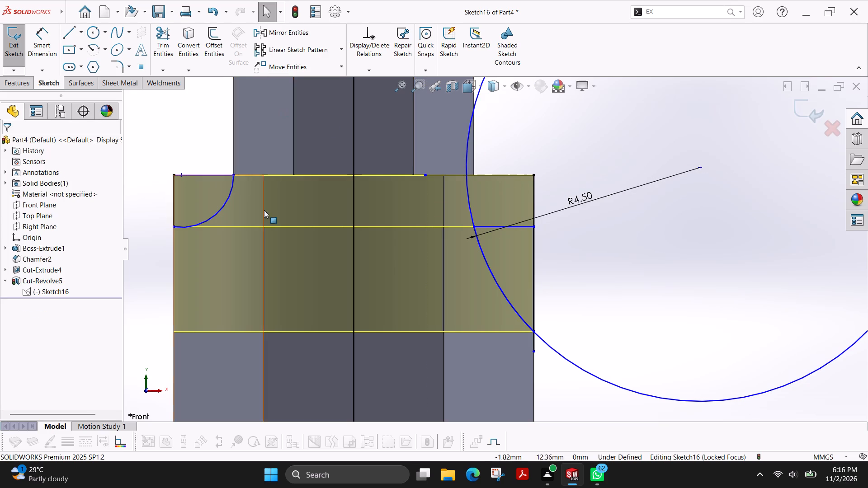
Trim the 4.50 mm radius circle, the overhanging line ends and the inner horizontal line to leave one closed right corner profile.
click(164, 46)
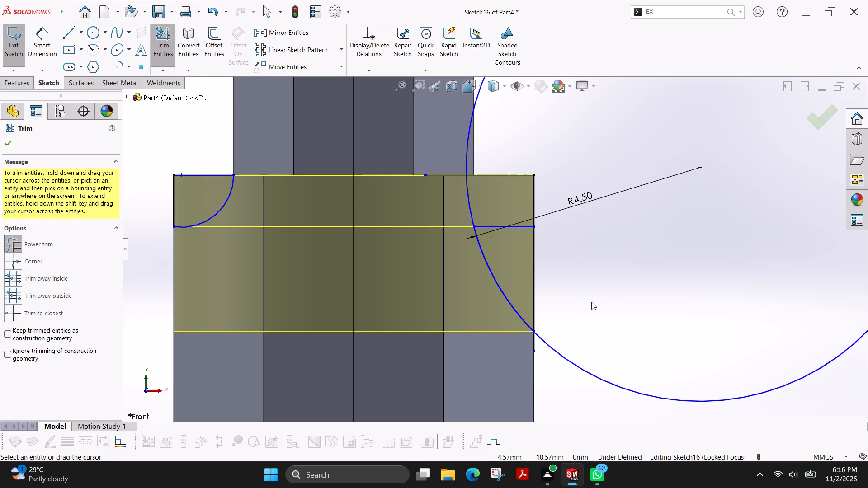
drag(591, 302, 579, 377)
drag(552, 340, 519, 348)
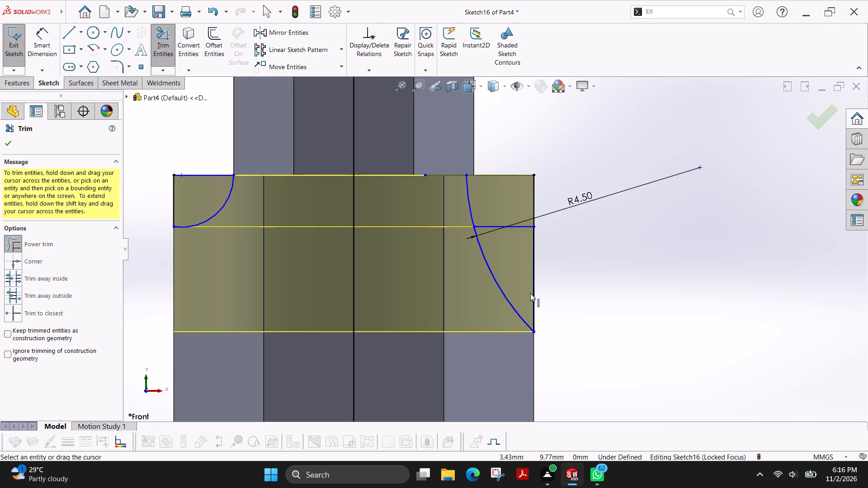
drag(502, 211, 503, 235)
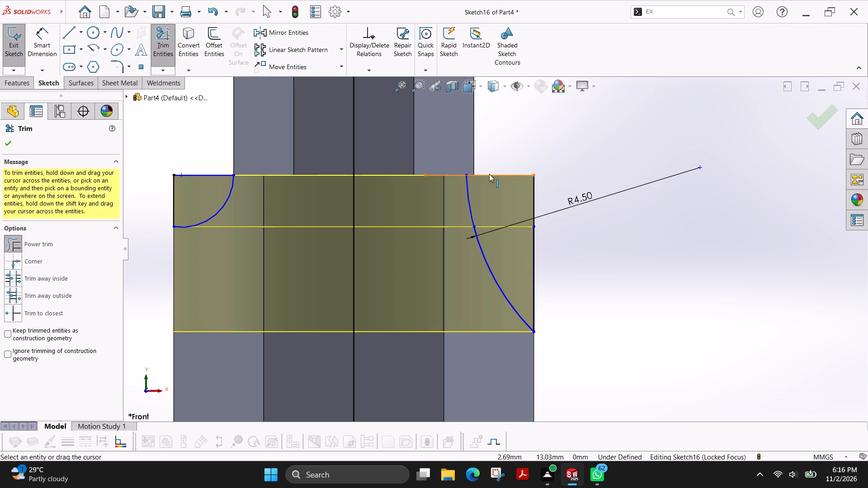
drag(449, 164, 448, 182)
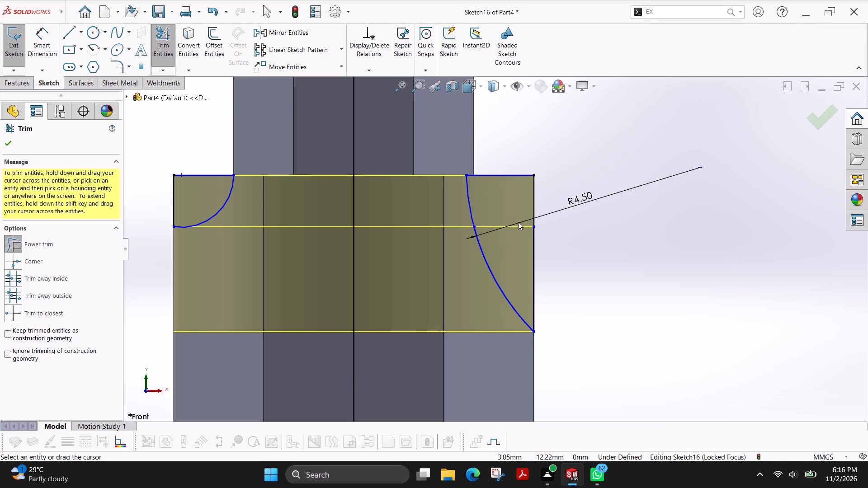
Draw a 1.00 mm radius circle over the left corner arc, centred on the arc's centre point.
scroll(513, 222, up, 2)
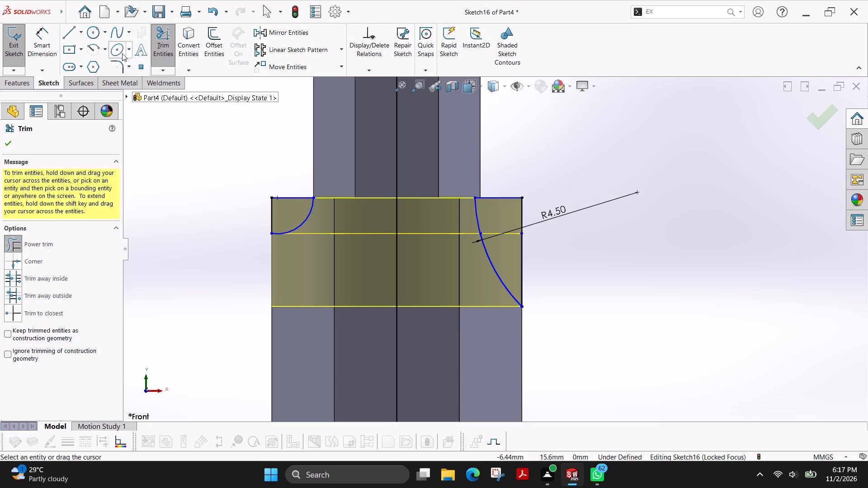
click(87, 33)
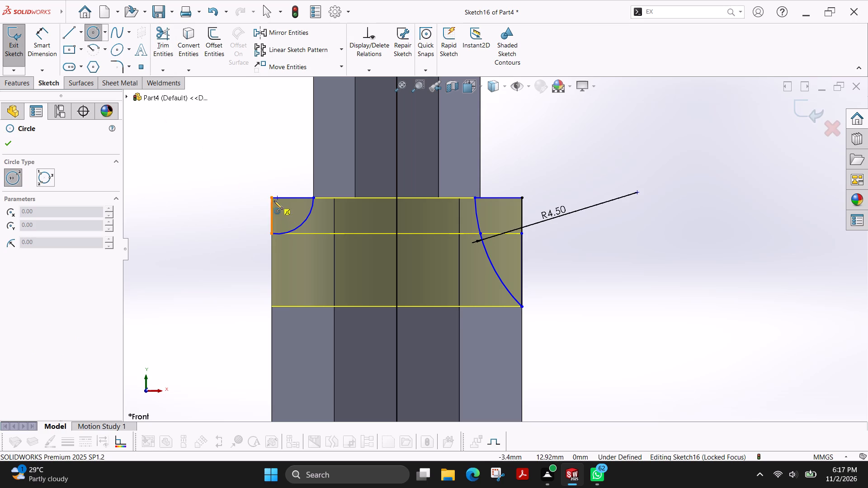
click(276, 199)
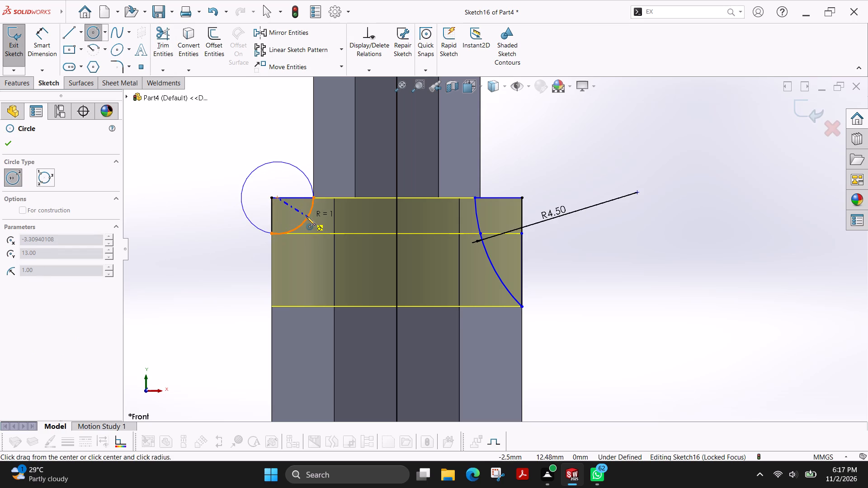
click(307, 216)
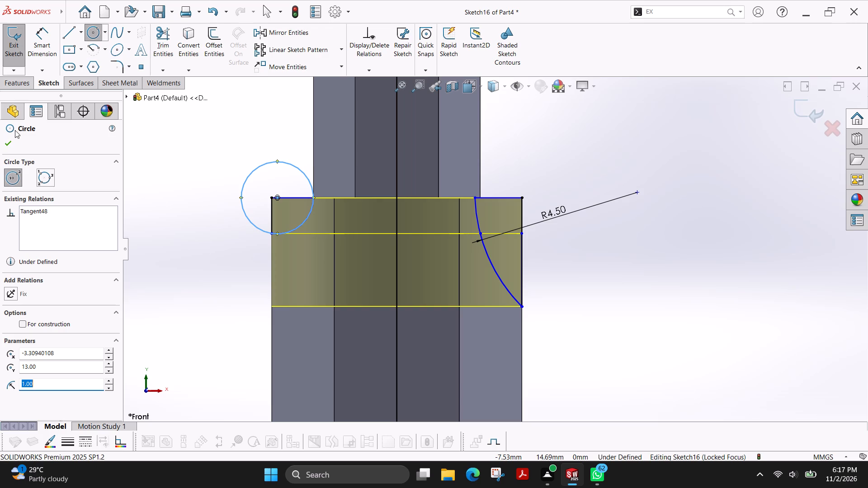
click(9, 142)
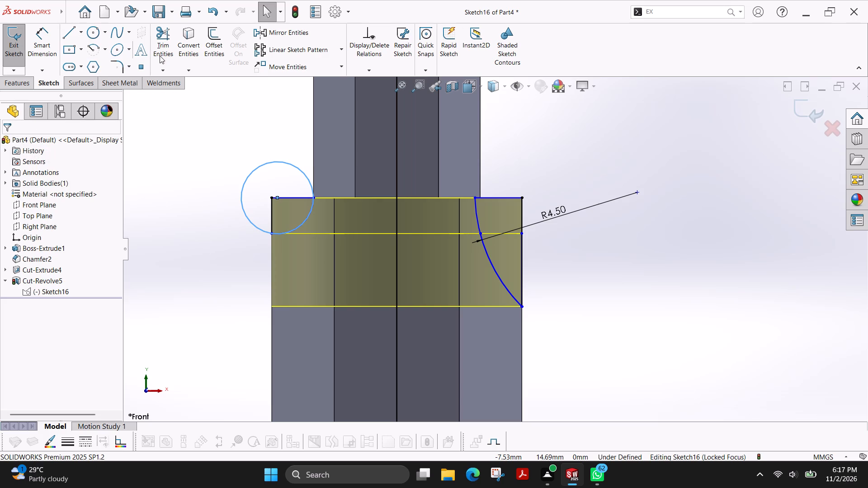
Trim away the horizontal and vertical corner lines inside the left circle, keeping the full circle.
click(164, 44)
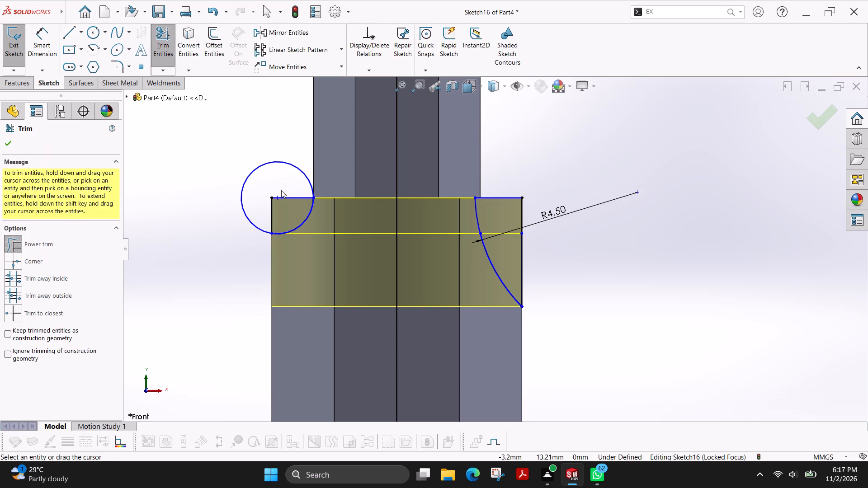
drag(288, 188, 262, 216)
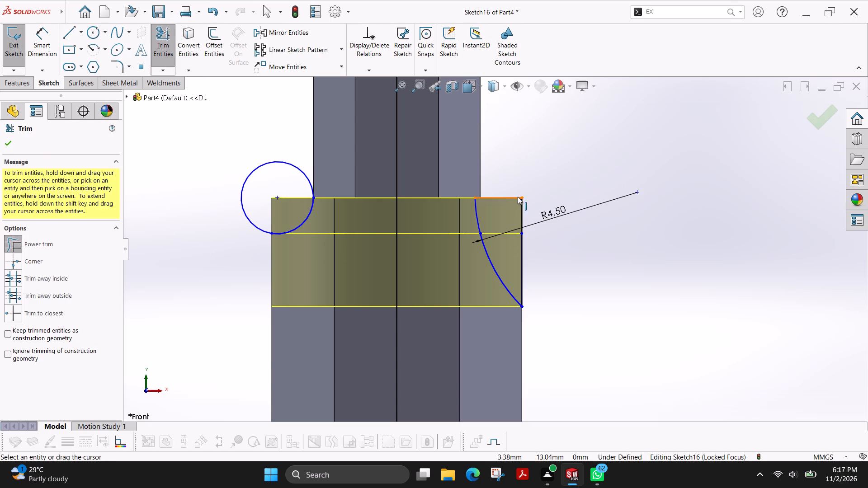
click(11, 143)
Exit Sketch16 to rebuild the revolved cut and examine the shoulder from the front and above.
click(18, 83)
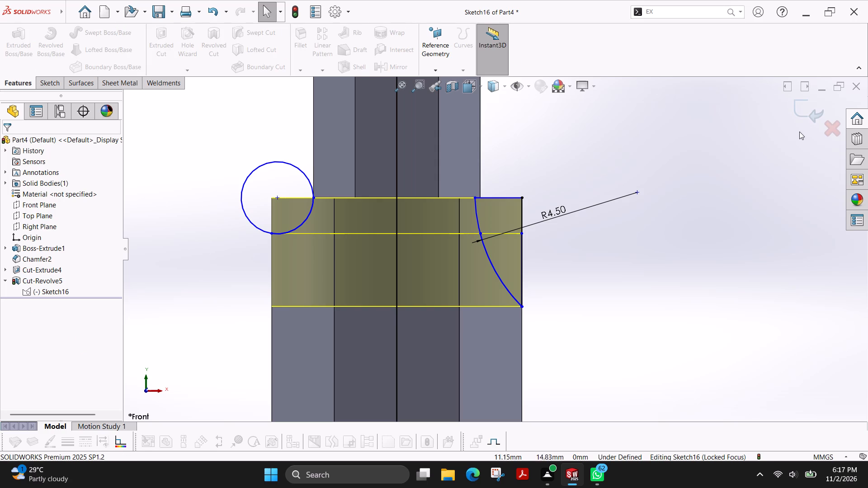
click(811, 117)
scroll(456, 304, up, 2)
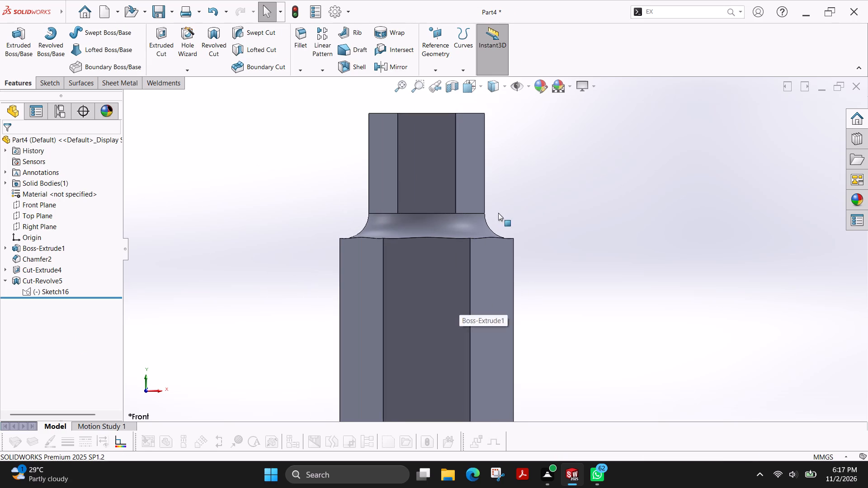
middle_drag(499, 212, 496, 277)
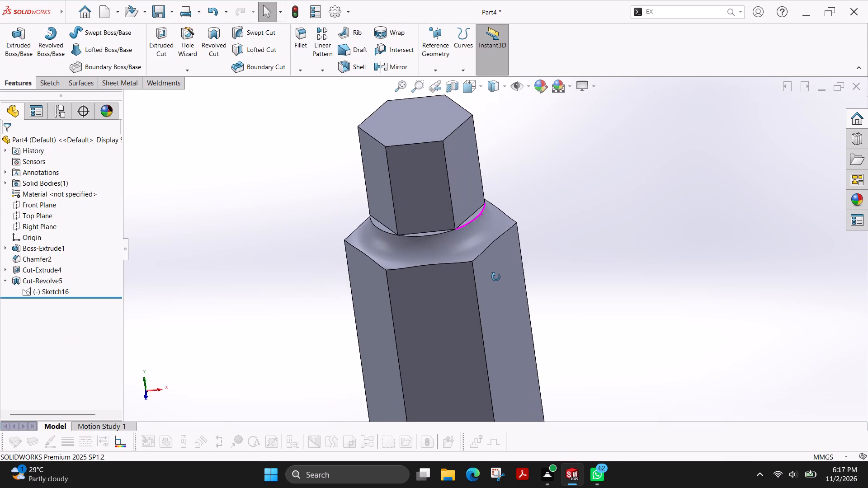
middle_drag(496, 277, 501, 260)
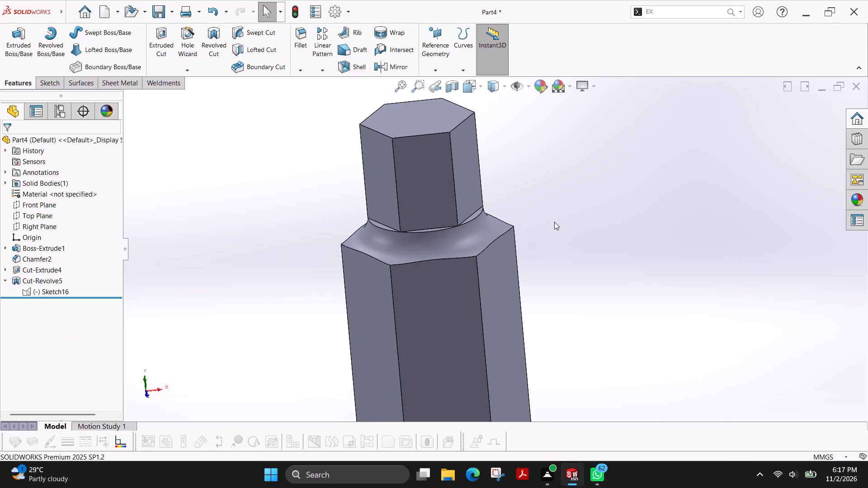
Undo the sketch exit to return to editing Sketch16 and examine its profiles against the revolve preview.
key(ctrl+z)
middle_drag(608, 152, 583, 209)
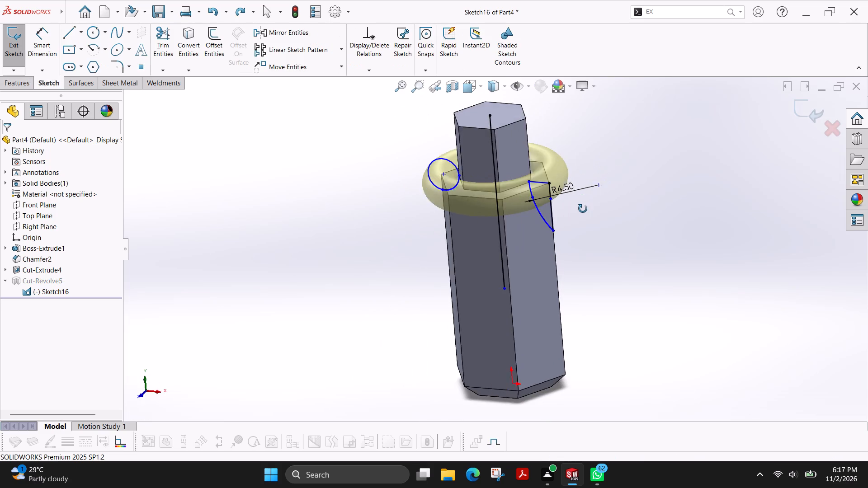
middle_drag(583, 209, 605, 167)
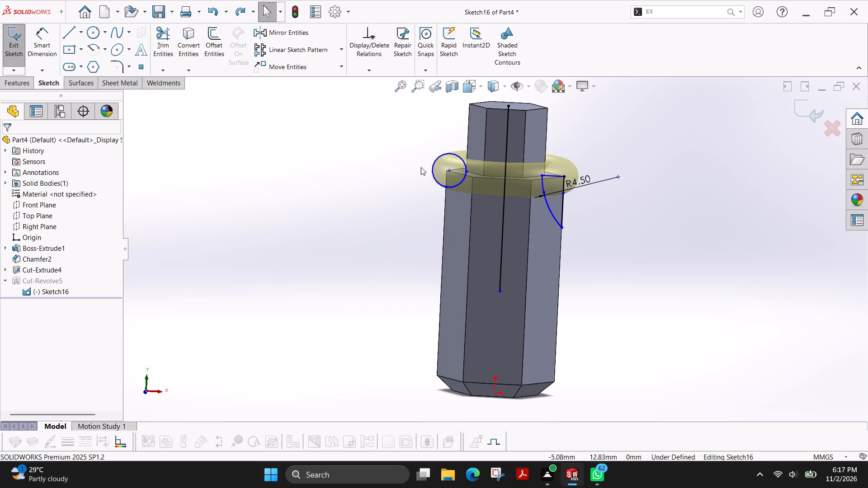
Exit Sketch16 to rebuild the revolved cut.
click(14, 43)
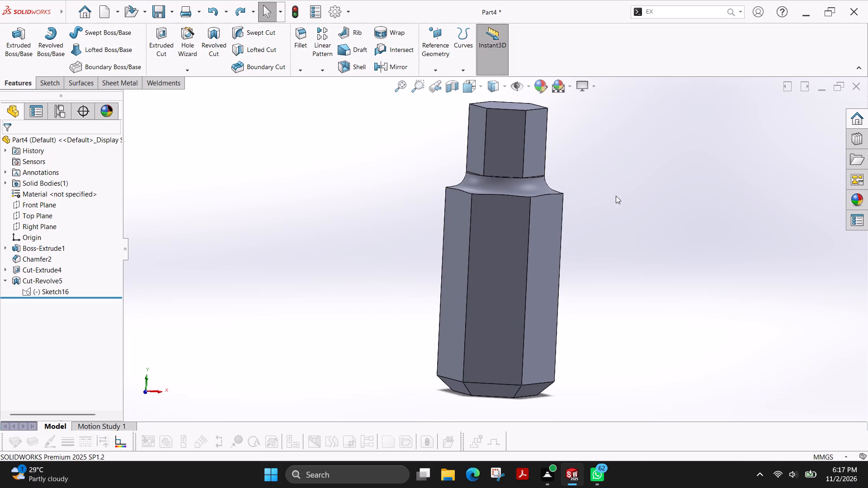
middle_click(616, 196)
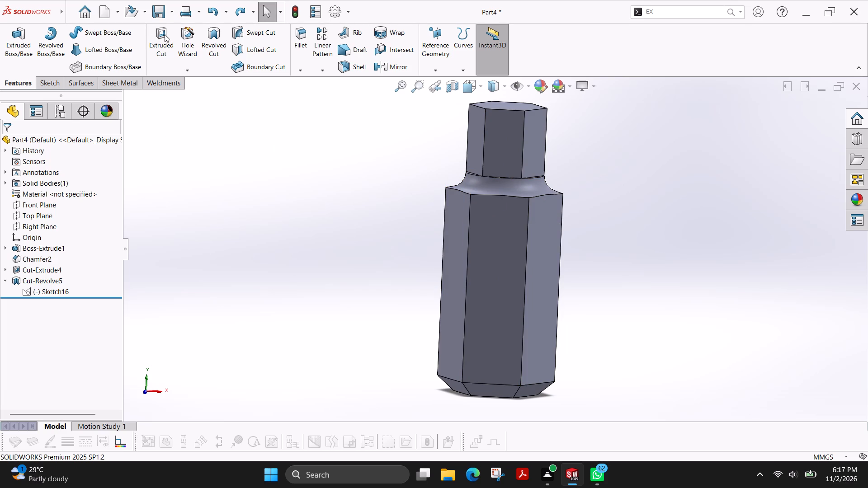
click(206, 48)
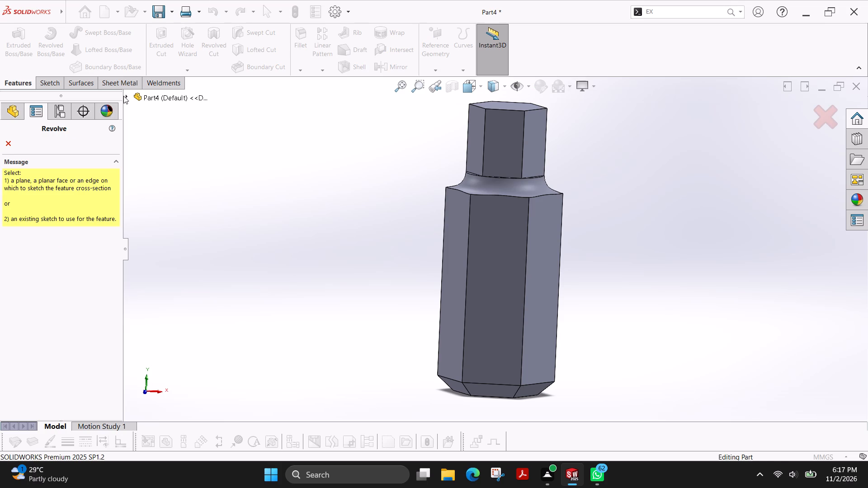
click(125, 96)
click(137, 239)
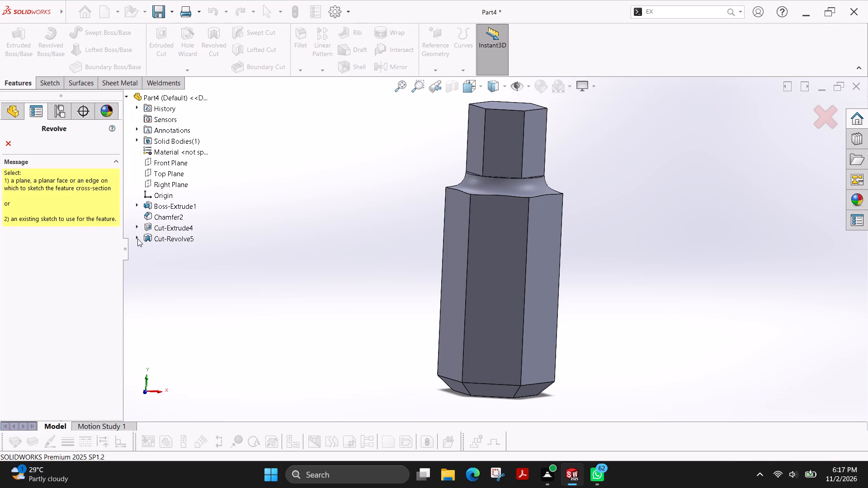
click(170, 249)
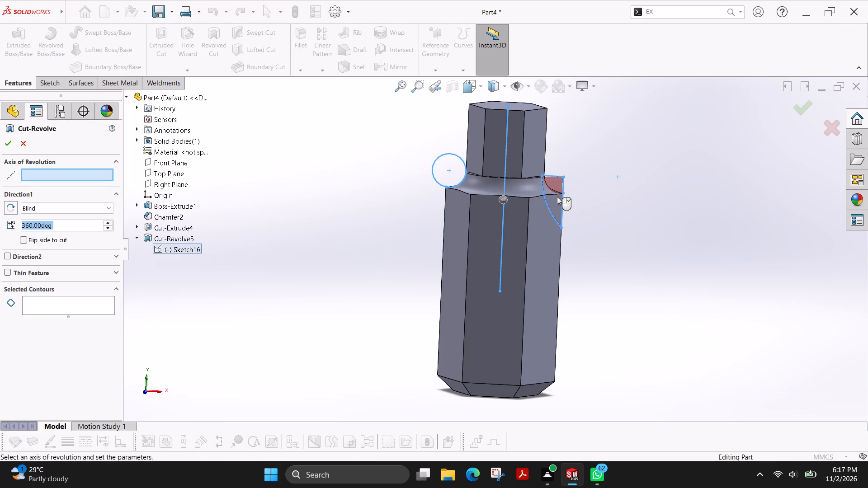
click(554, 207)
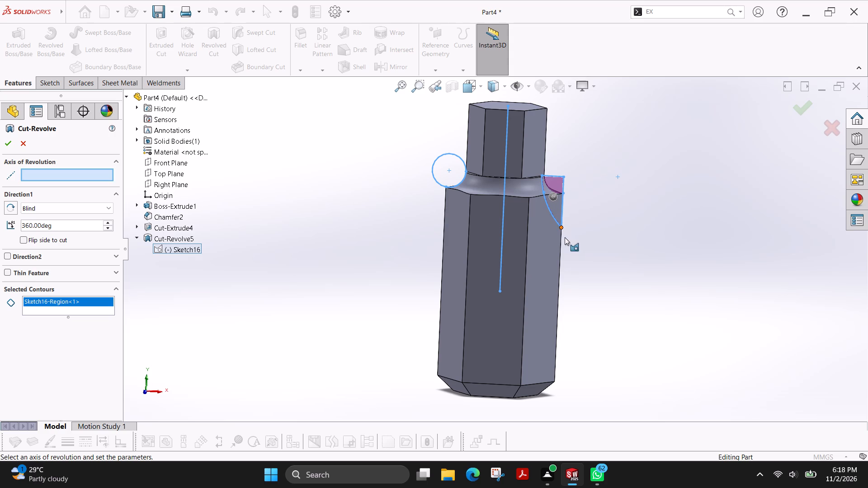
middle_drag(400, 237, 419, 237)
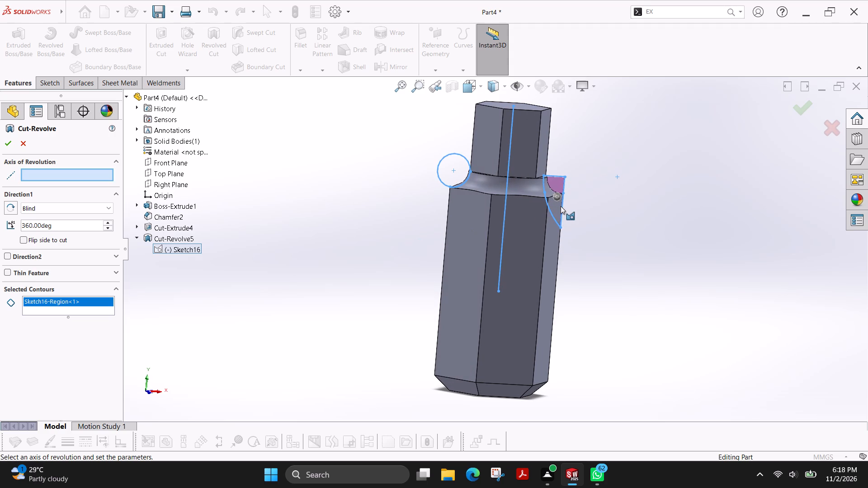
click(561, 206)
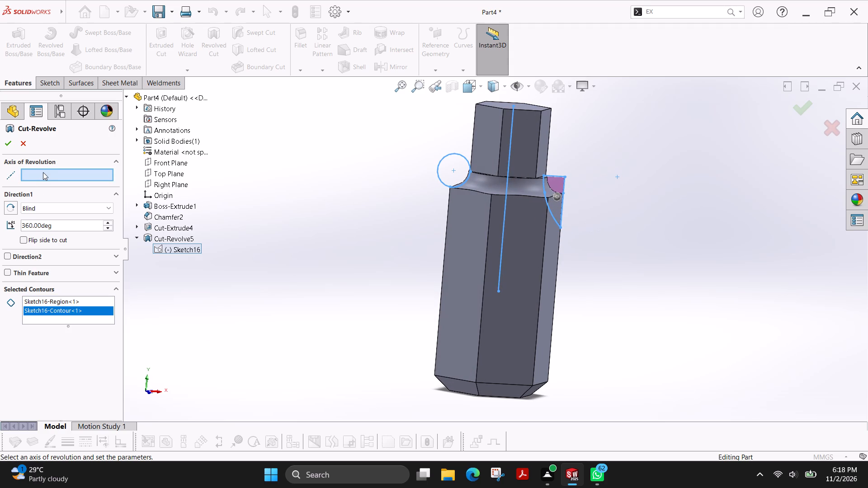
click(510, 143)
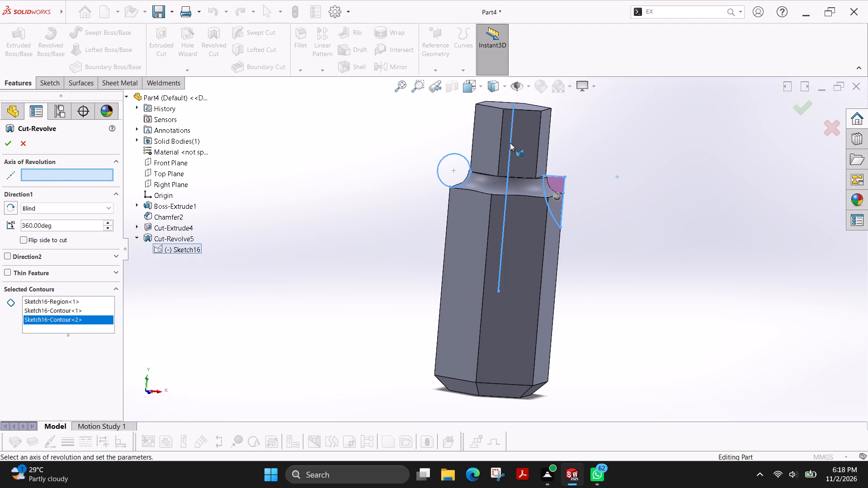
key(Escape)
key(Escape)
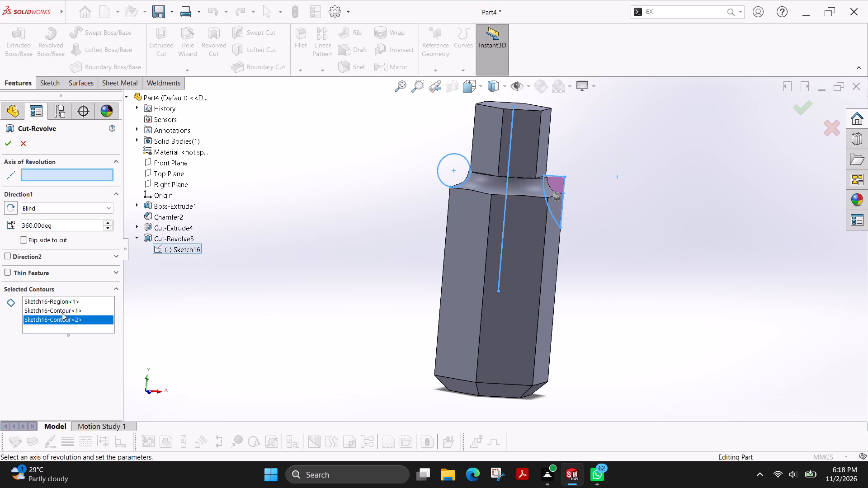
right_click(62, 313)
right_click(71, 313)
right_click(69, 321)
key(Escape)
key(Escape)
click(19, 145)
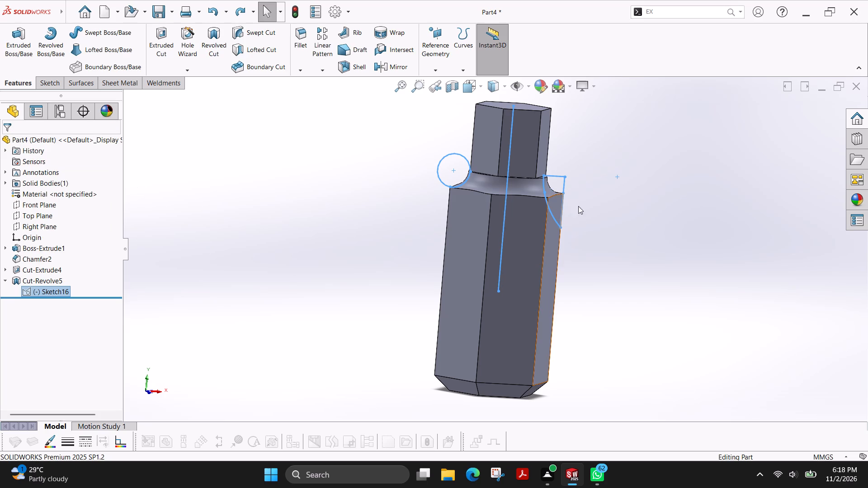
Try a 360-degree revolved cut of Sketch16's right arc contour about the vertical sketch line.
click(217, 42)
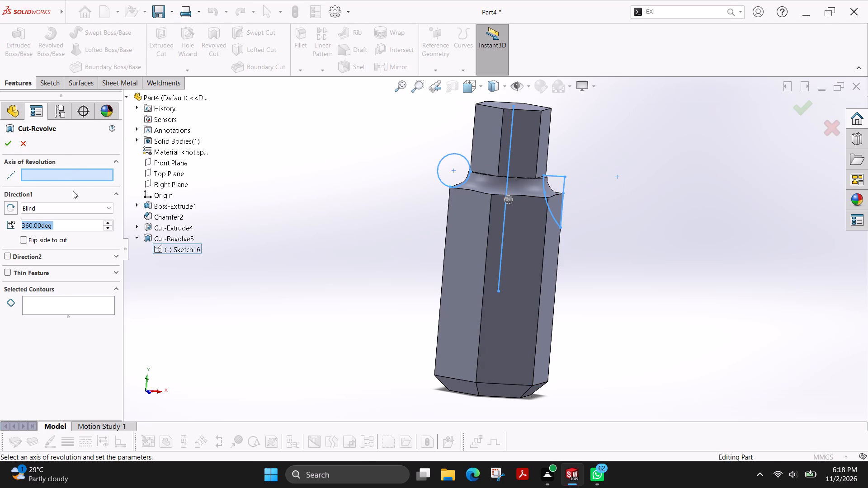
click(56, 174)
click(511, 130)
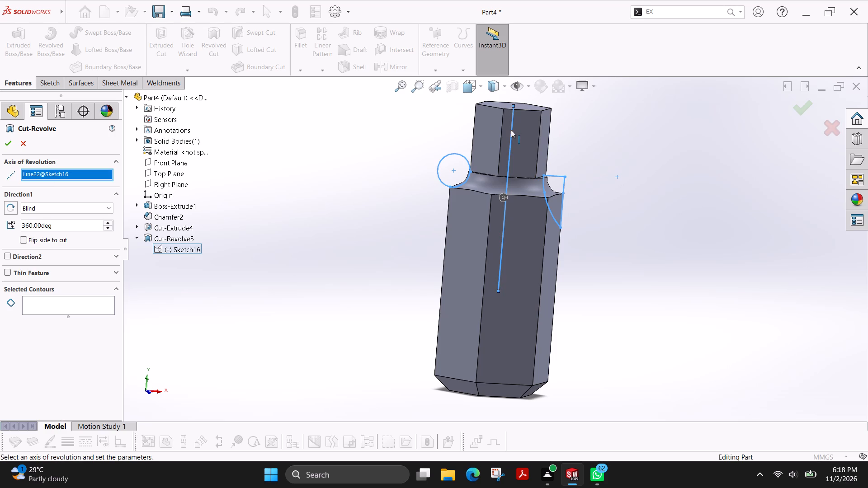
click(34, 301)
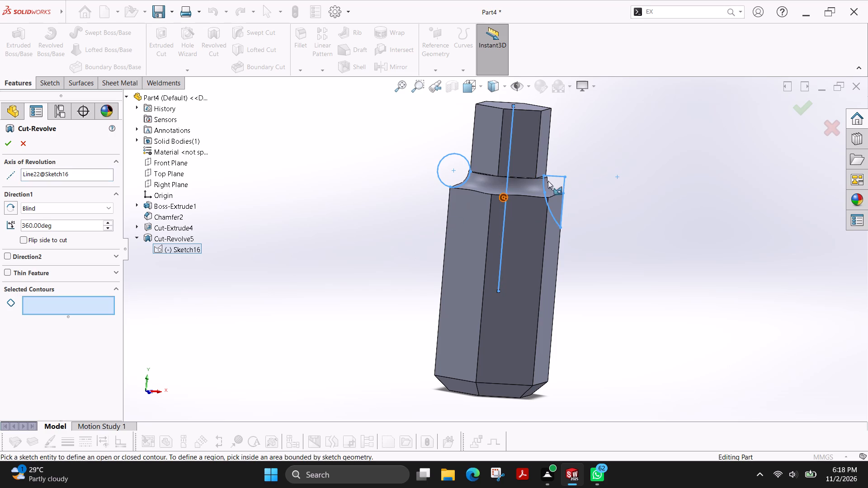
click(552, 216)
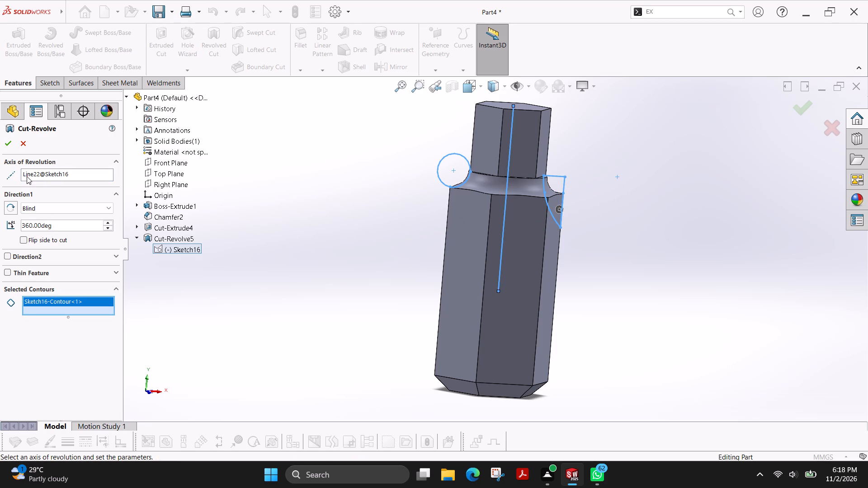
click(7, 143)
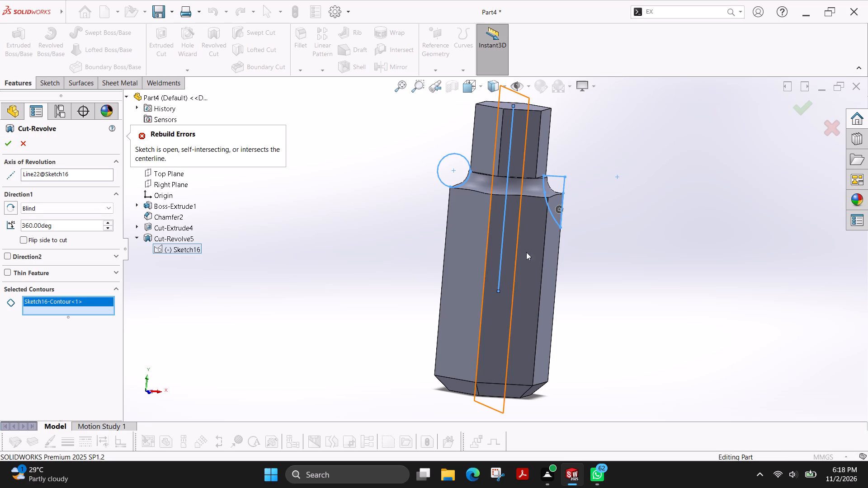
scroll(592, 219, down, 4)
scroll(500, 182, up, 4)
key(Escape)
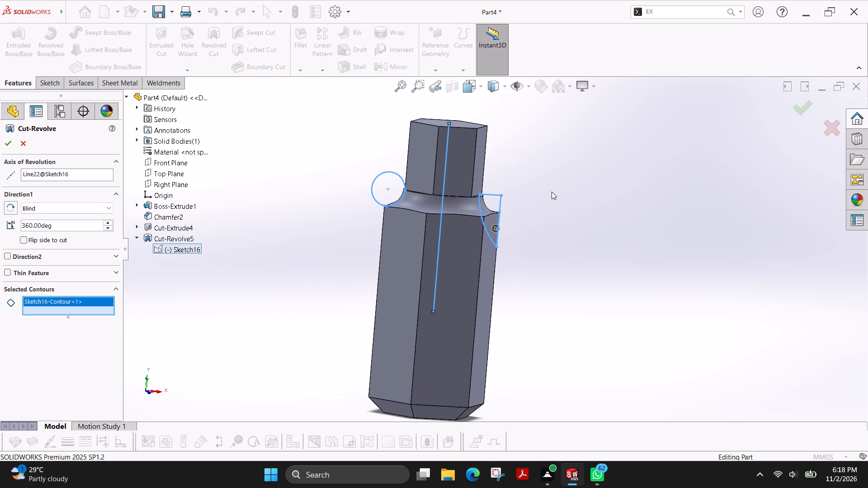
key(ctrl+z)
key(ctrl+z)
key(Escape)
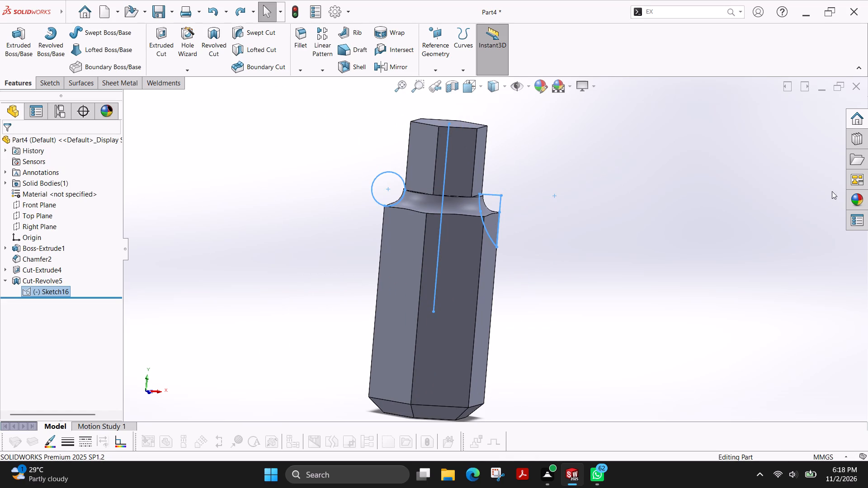
Undo the recent Sketch16 edits until the part is back at the earlier revolved cut with flared collar and concave shoulder.
key(ctrl+z)
key(ctrl+z)
key(ctrl+z)
key(ctrl+z)
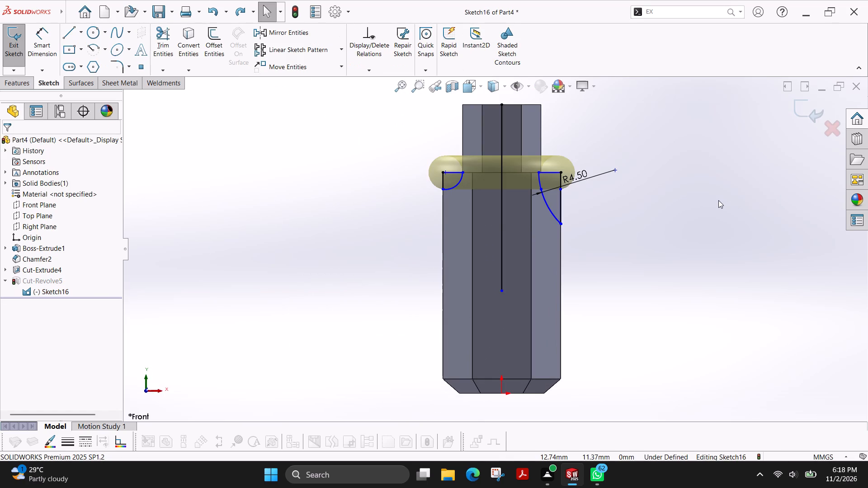
key(ctrl+z)
key(ctrl+z)
key(ctrl+z)
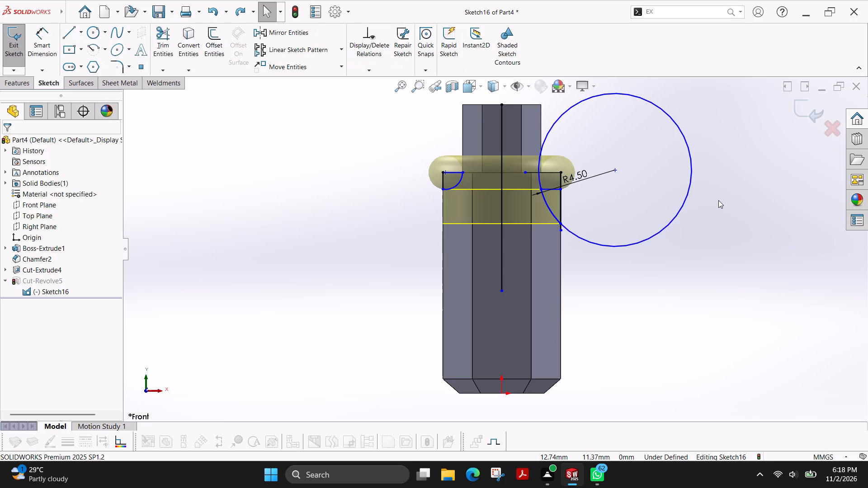
key(ctrl+z)
key(ctrl+z)
key(ctrl+z)
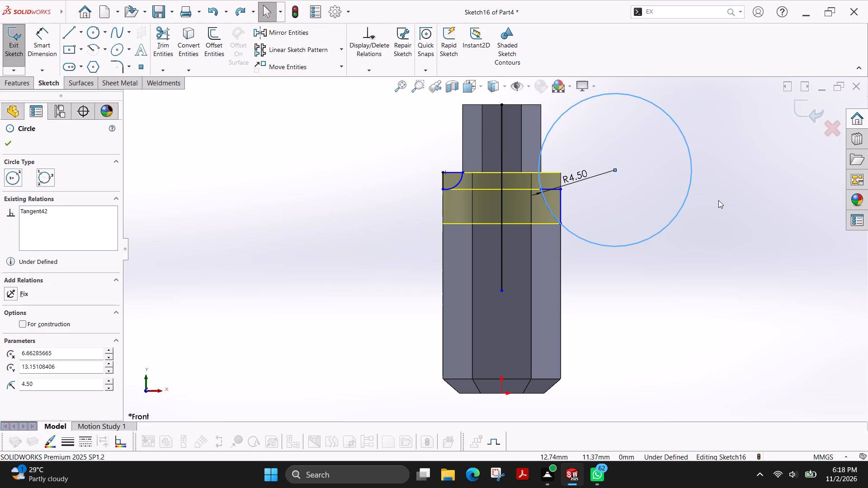
key(ctrl+z)
key(ctrl+z)
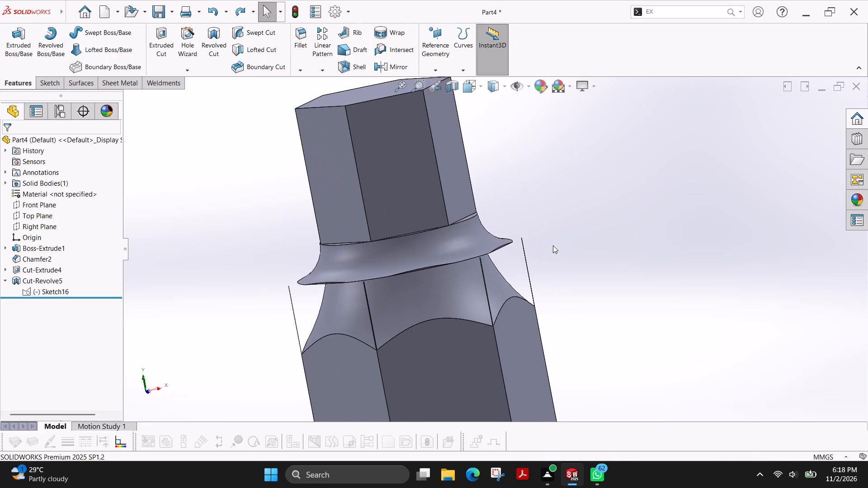
Start a new sketch on the front flat face of the upper hexagonal section.
scroll(548, 241, up, 1)
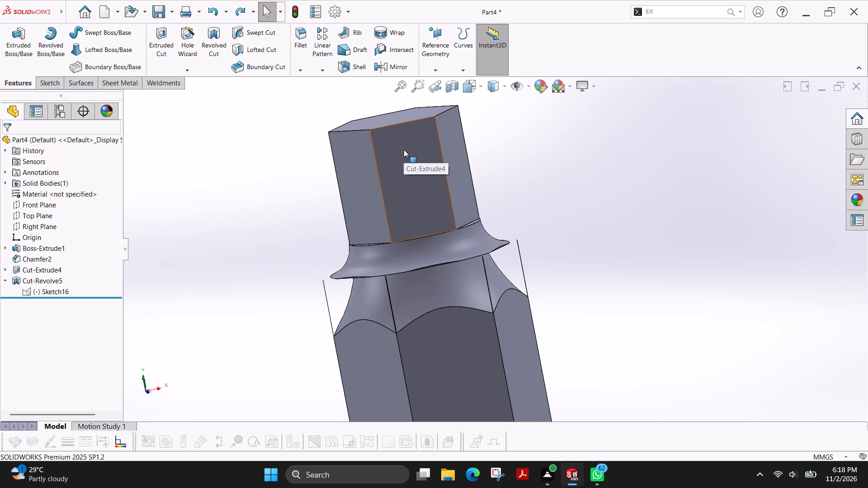
click(404, 150)
click(55, 84)
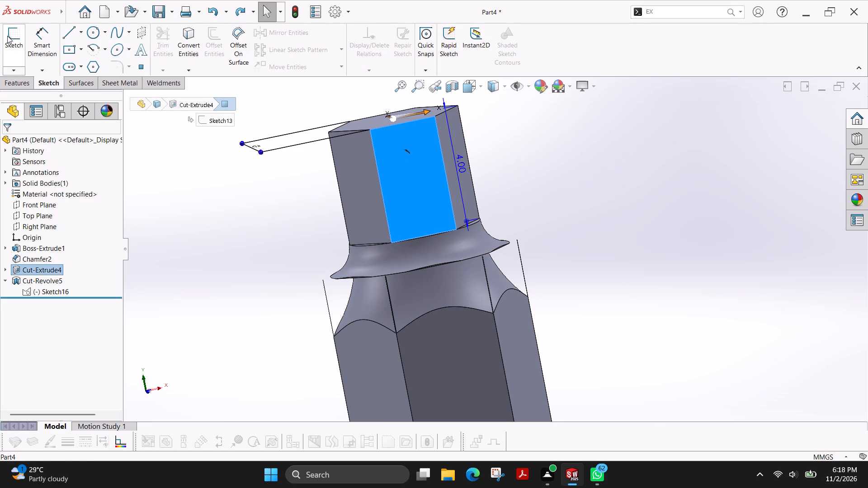
click(6, 35)
scroll(543, 168, down, 2)
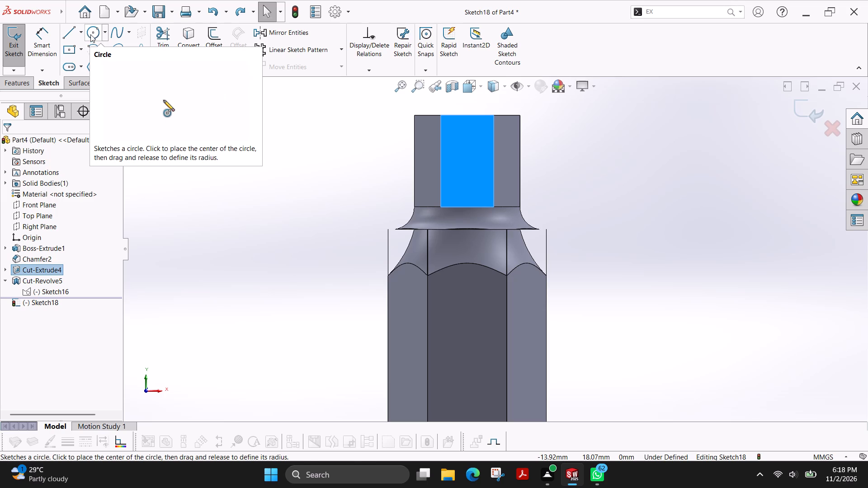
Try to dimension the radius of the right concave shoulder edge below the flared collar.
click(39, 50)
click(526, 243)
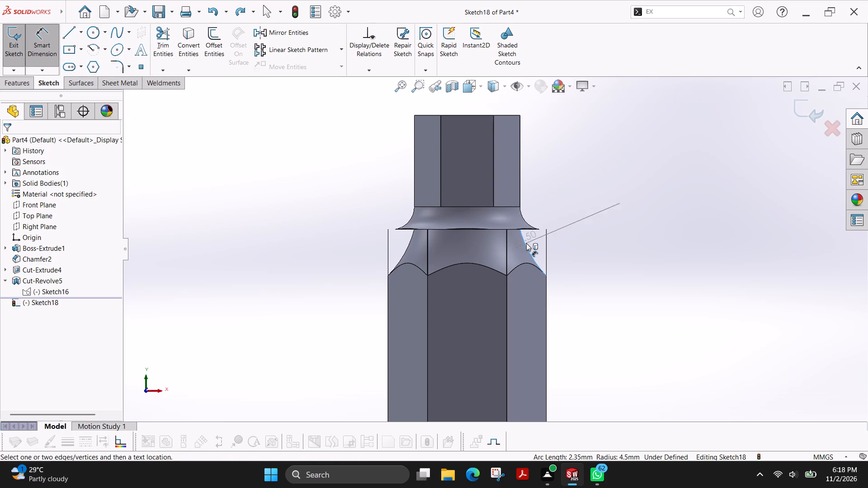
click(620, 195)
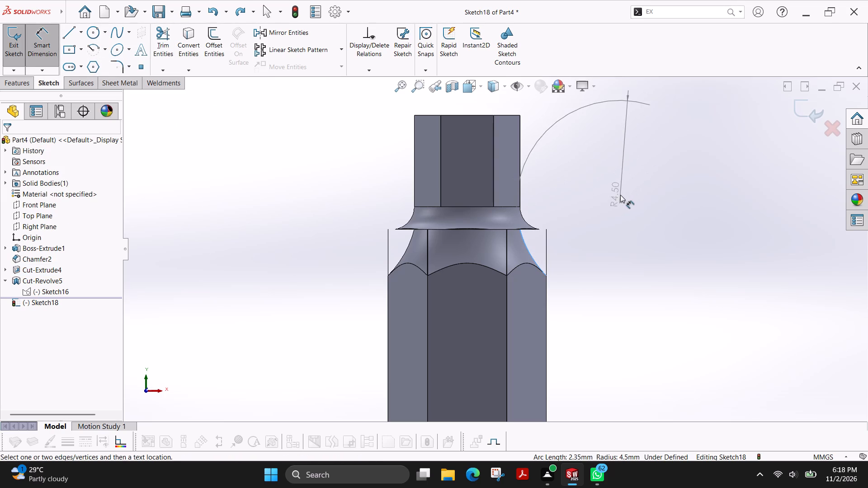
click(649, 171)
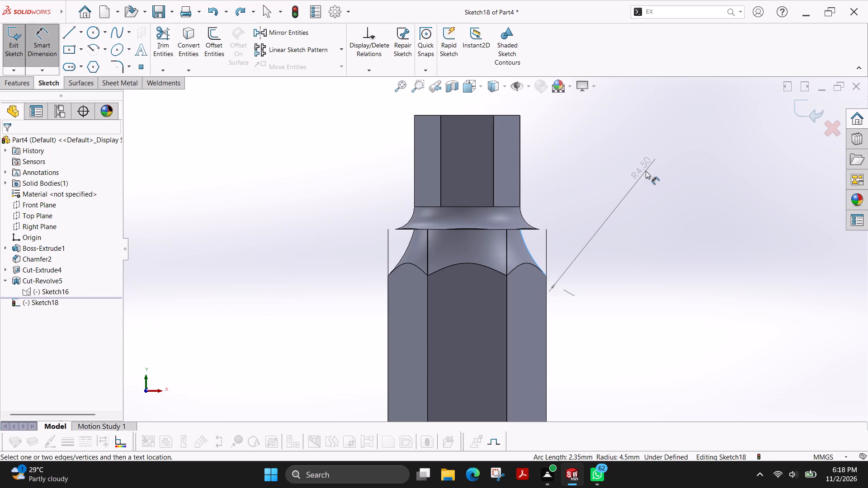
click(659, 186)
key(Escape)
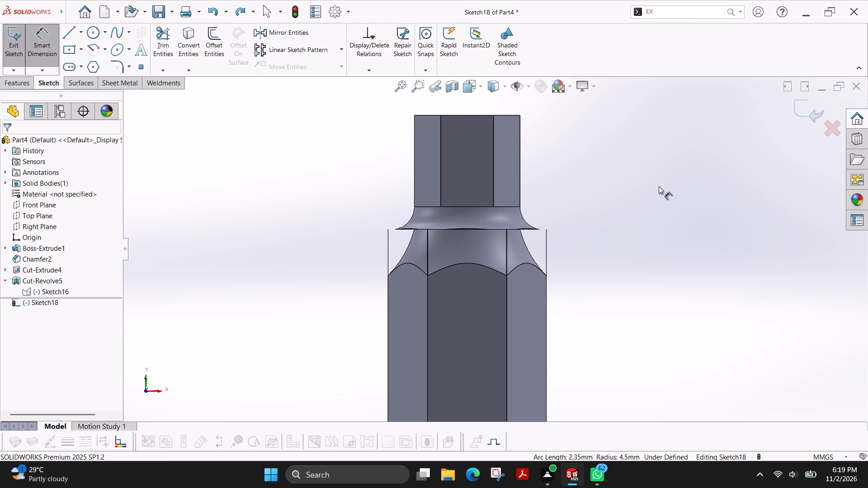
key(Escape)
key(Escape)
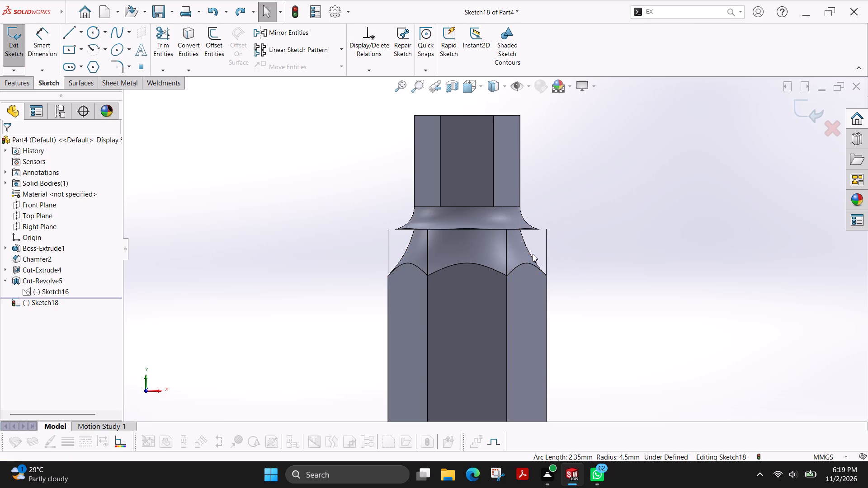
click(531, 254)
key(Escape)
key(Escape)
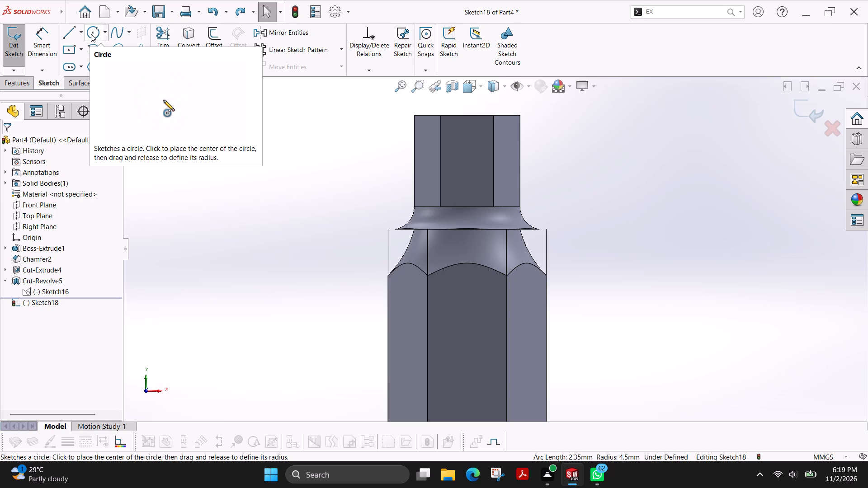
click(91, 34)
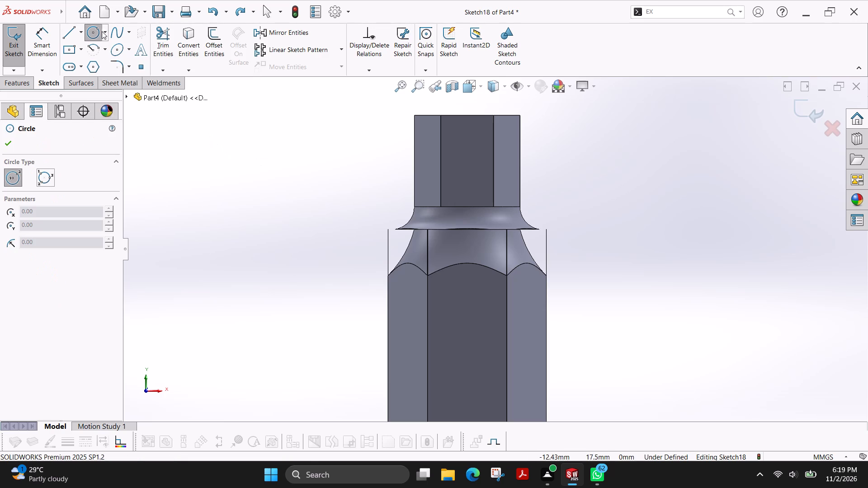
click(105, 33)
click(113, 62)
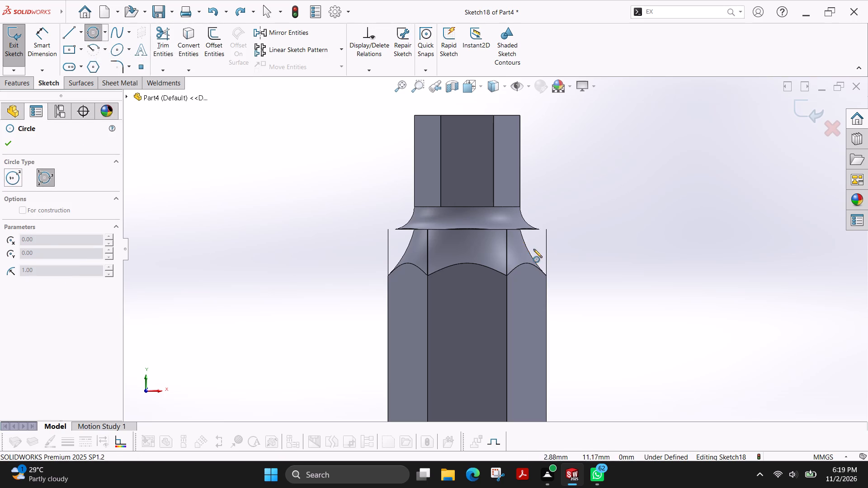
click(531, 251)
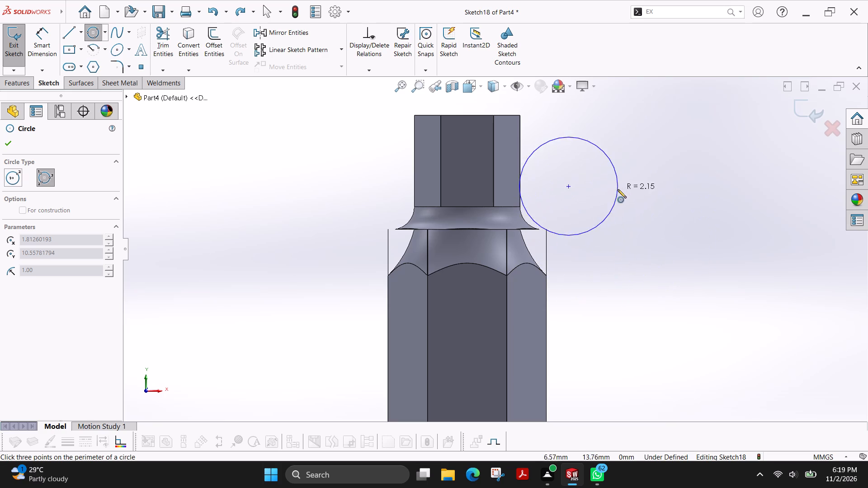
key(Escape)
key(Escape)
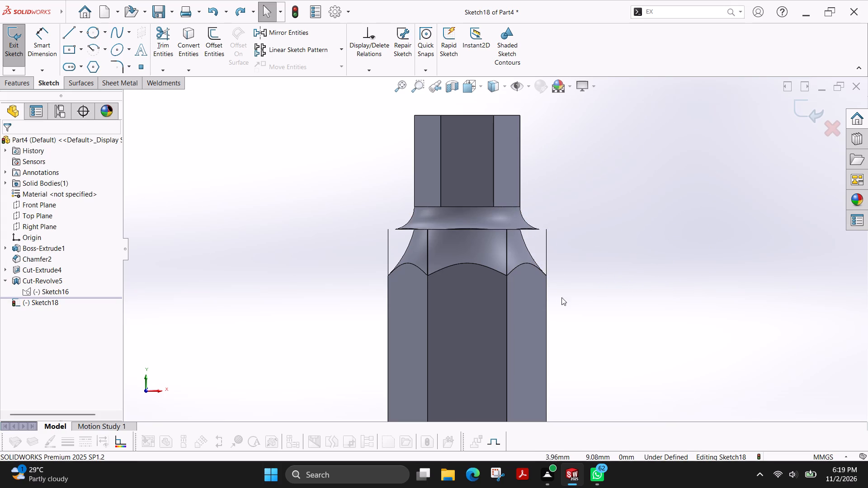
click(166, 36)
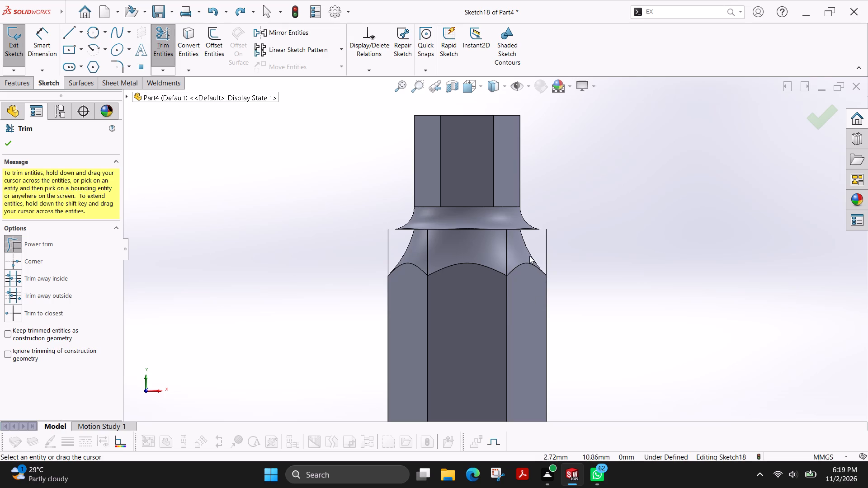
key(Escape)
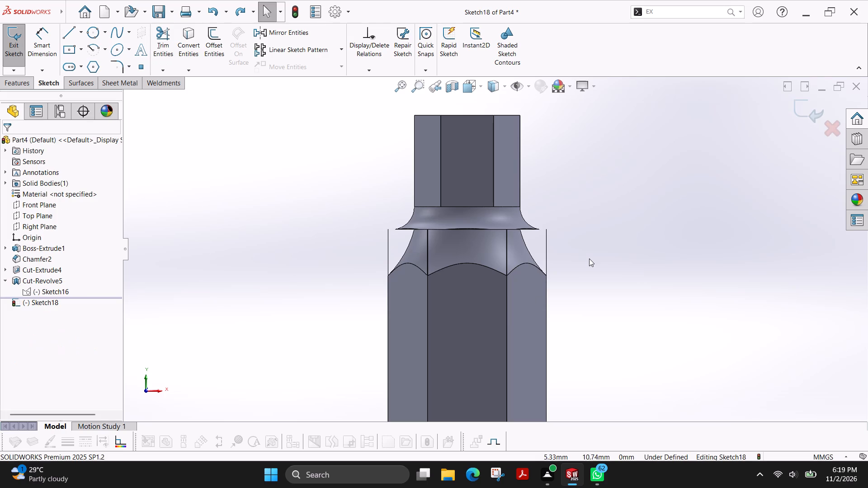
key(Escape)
Close the empty sketch on the upper hexagon face and start a new sketch on the Front Plane.
scroll(591, 258, up, 3)
middle_drag(571, 238, 588, 275)
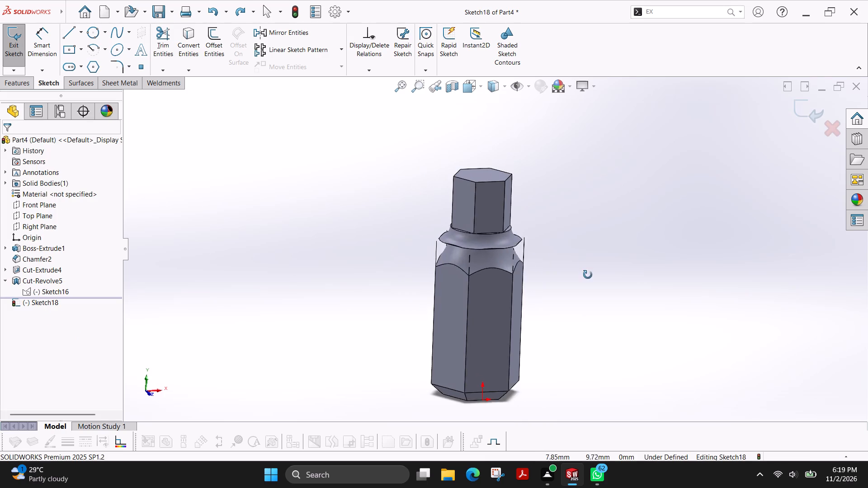
middle_drag(588, 275, 582, 283)
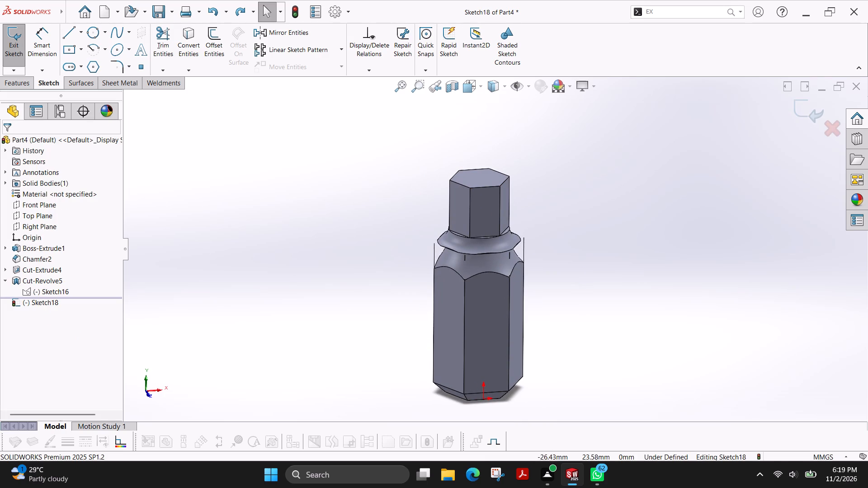
click(16, 49)
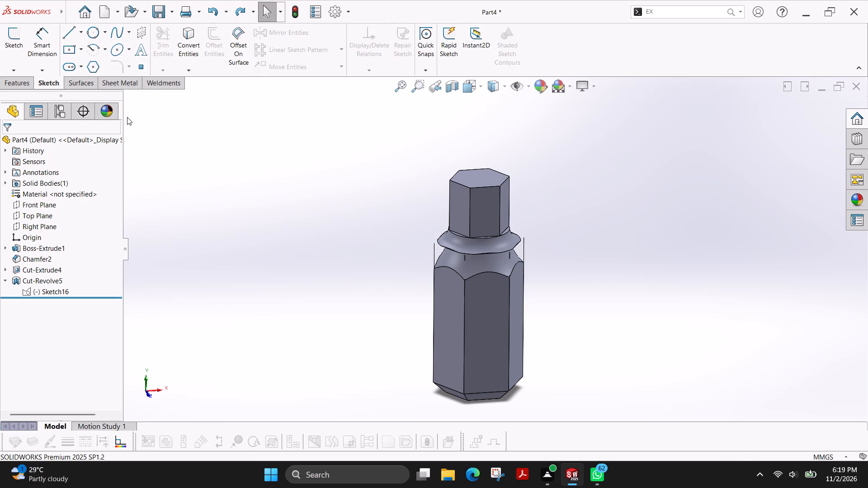
click(6, 47)
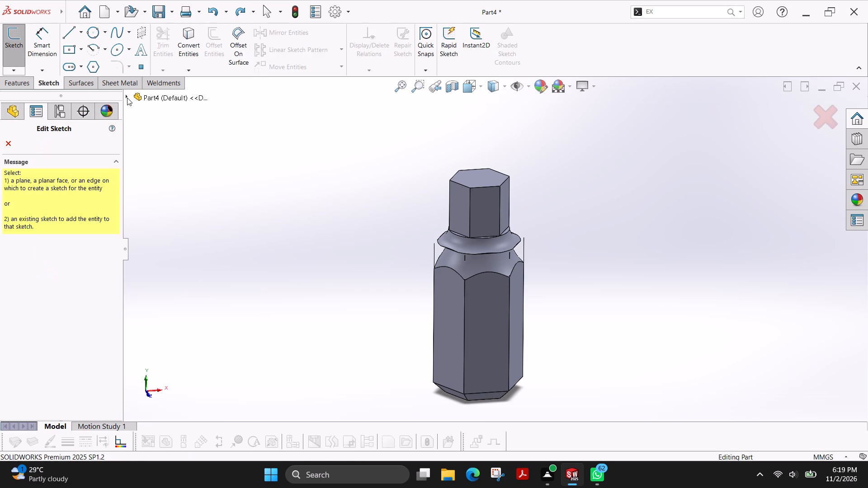
click(127, 98)
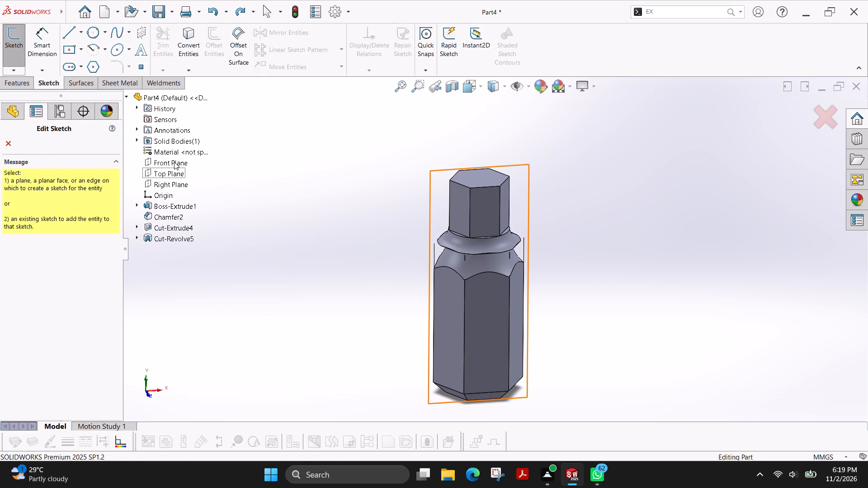
click(174, 162)
scroll(633, 149, down, 1)
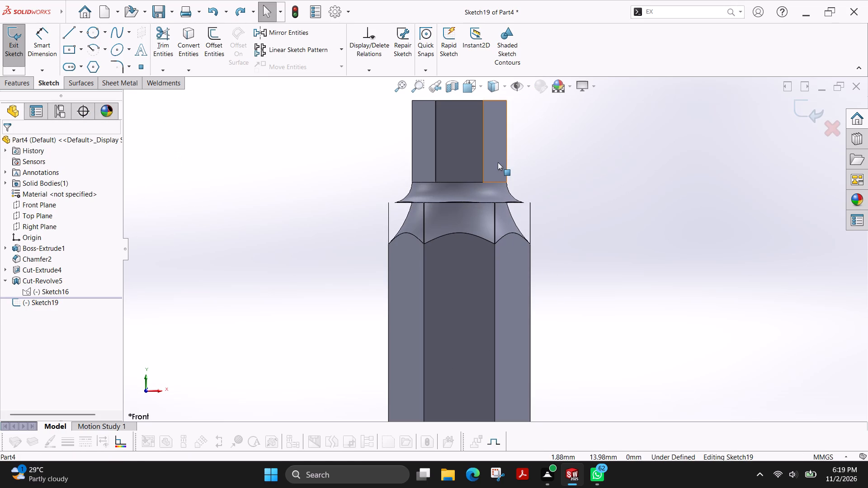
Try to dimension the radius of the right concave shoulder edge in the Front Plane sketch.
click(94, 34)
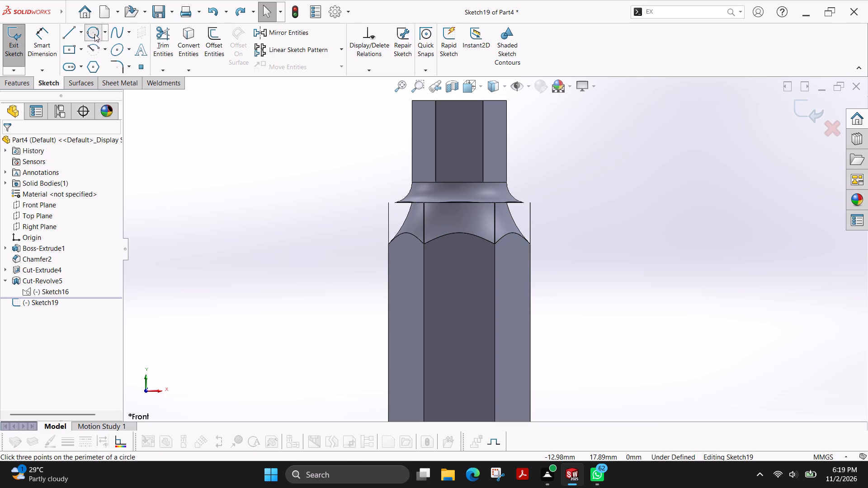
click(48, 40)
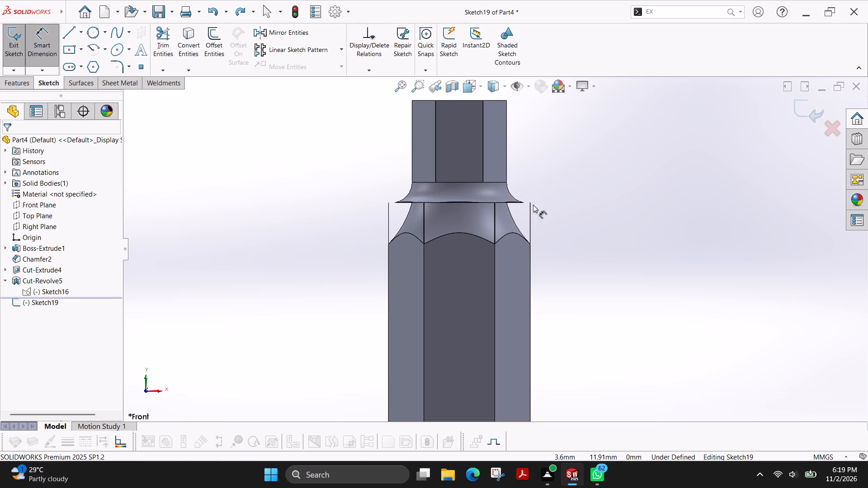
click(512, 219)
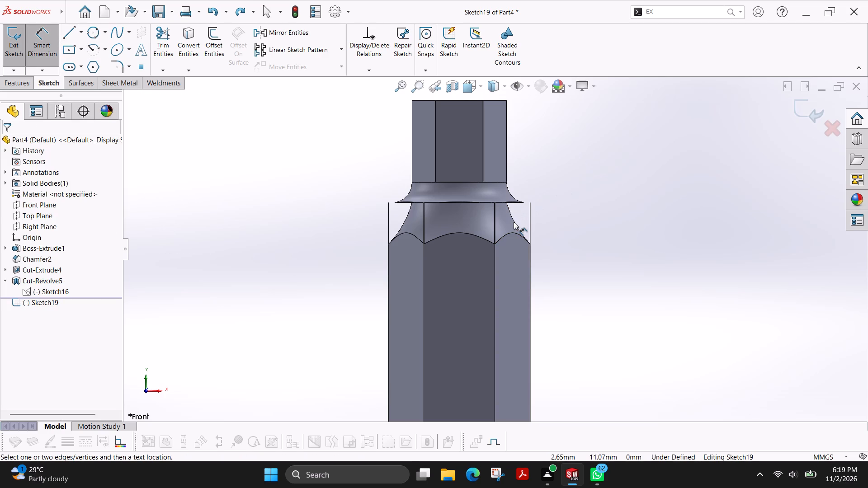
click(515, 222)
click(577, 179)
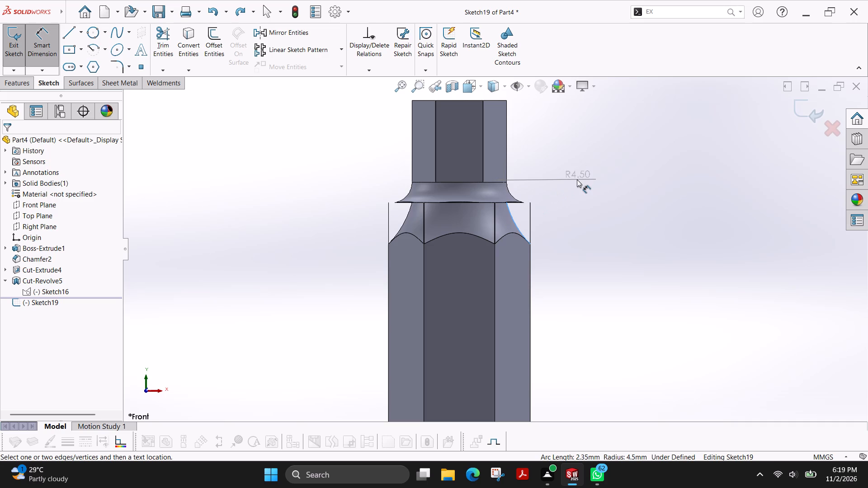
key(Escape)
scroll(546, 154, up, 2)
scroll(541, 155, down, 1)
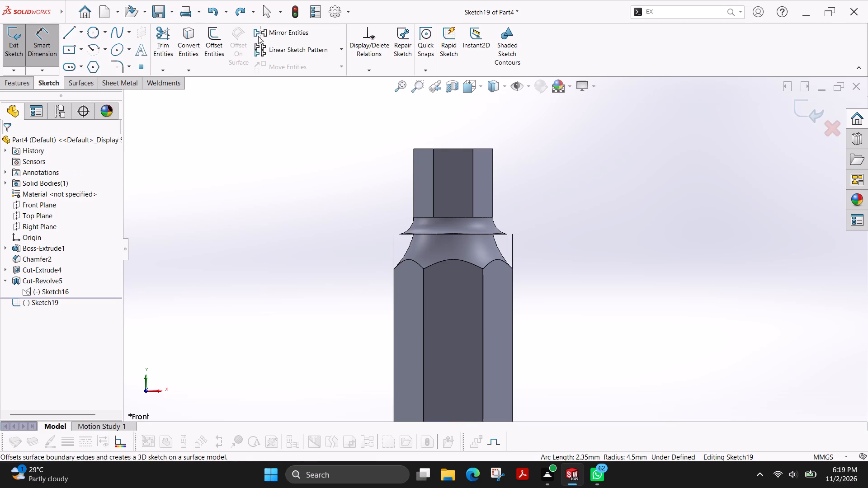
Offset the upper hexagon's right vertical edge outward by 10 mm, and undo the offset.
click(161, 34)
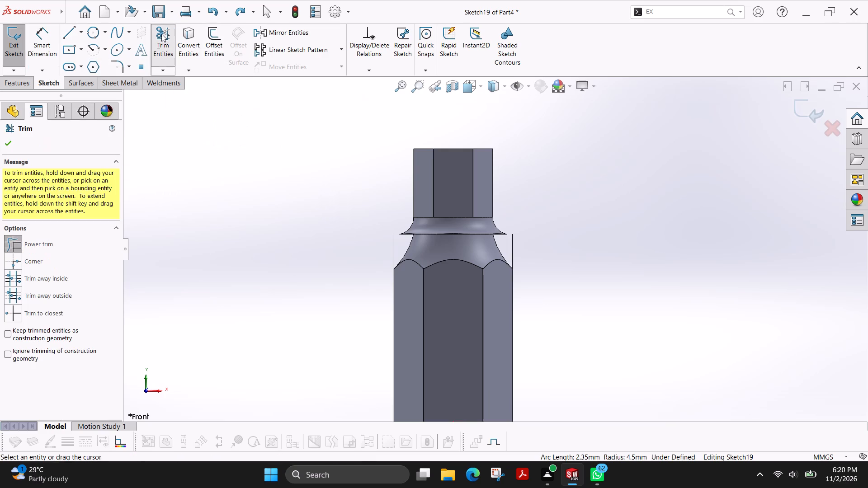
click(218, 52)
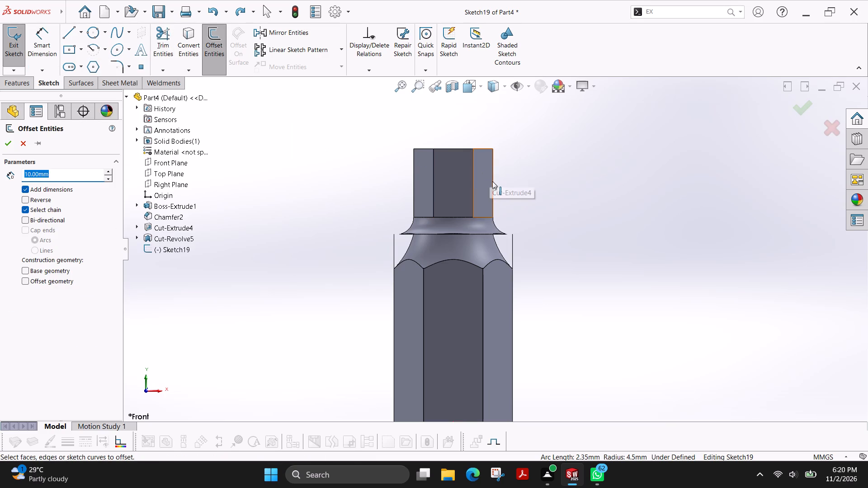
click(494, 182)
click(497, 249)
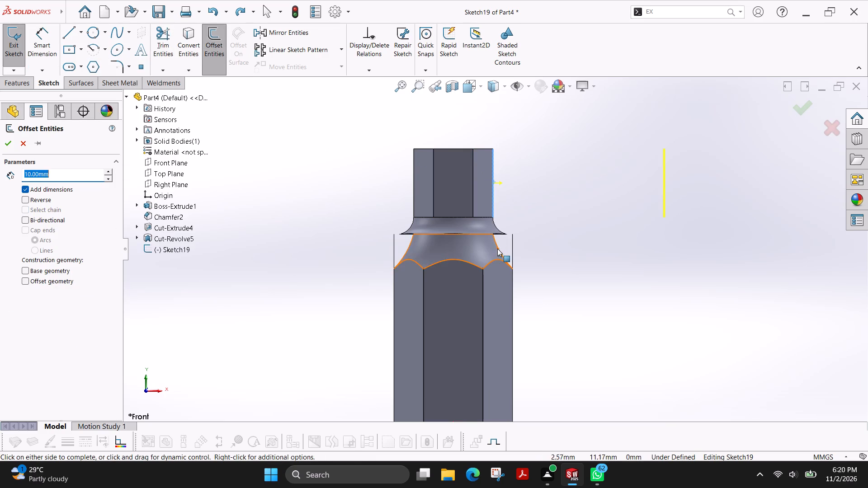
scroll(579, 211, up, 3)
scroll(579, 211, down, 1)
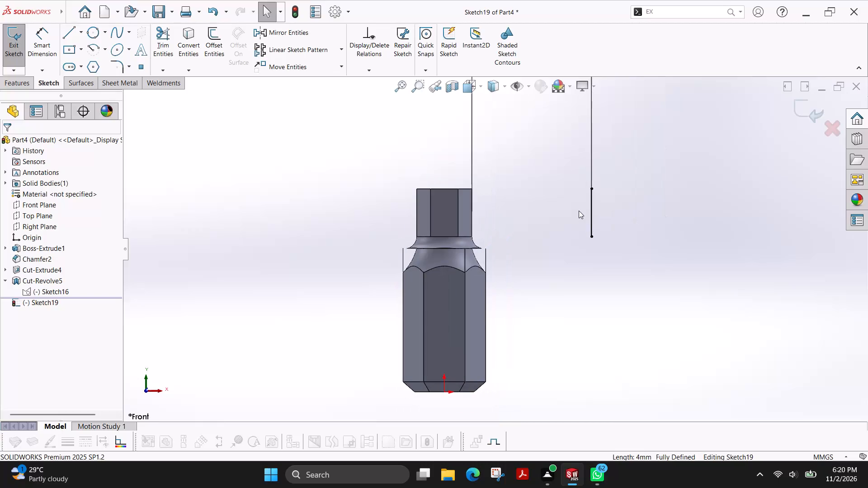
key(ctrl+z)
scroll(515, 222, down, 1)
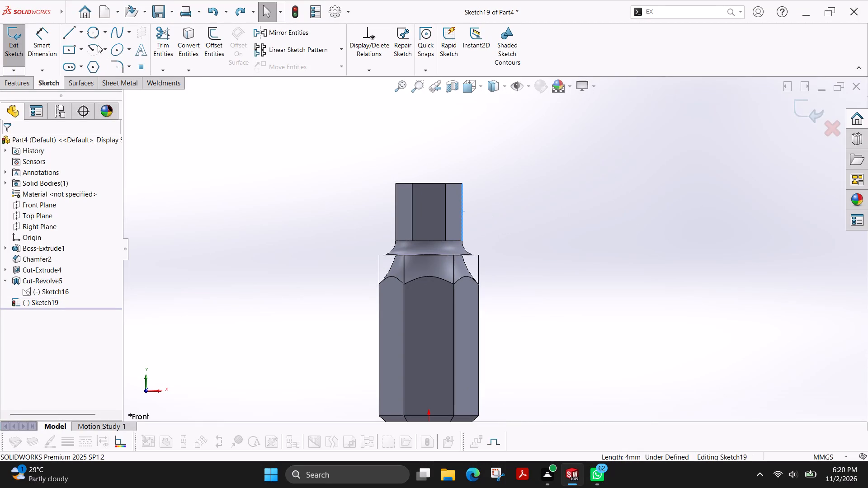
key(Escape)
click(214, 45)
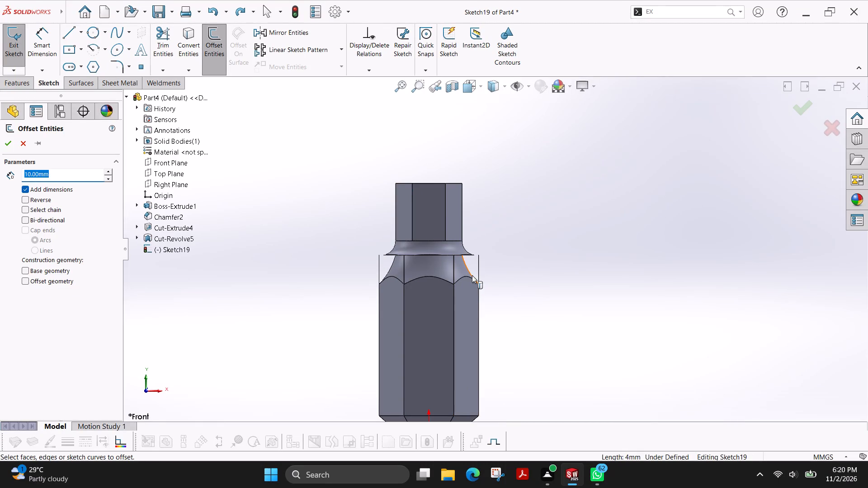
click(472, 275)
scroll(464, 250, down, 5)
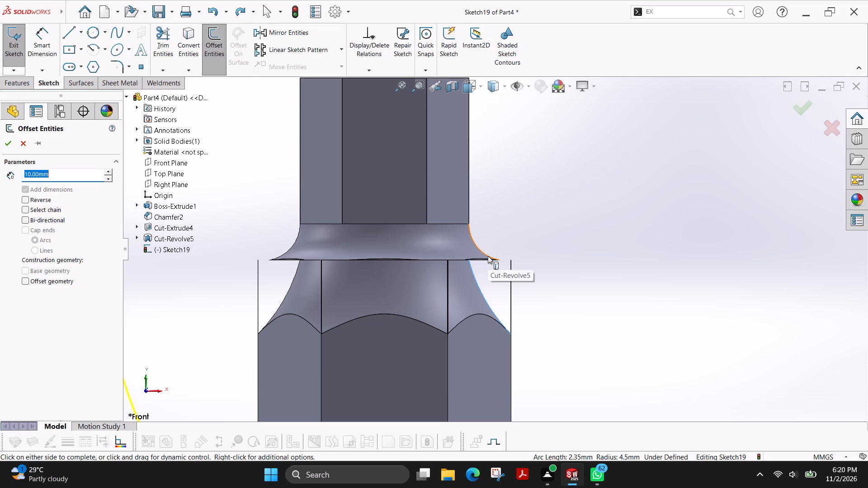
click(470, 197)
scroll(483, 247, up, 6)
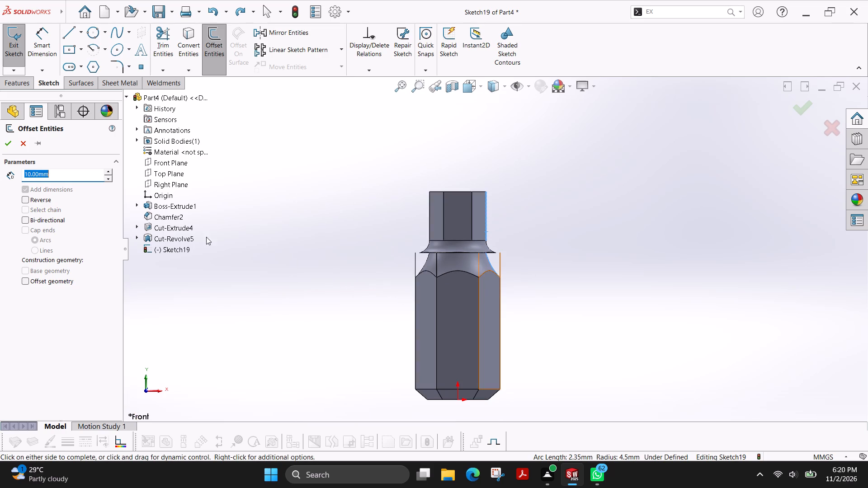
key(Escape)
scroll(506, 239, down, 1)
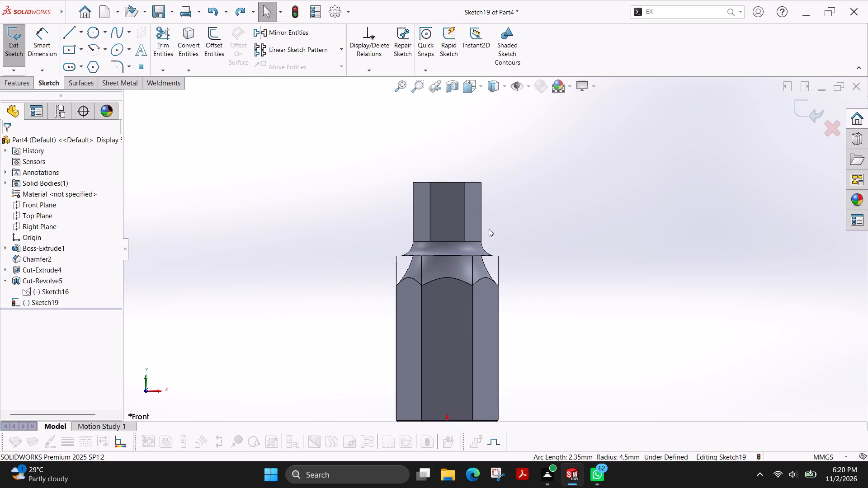
Offset the upper hexagon's right vertical edge outward by 10 mm in the Front Plane sketch.
click(217, 44)
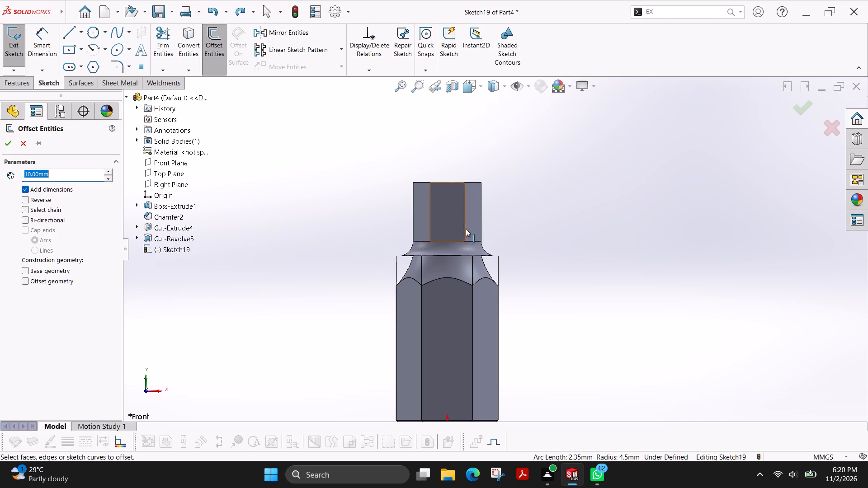
click(481, 231)
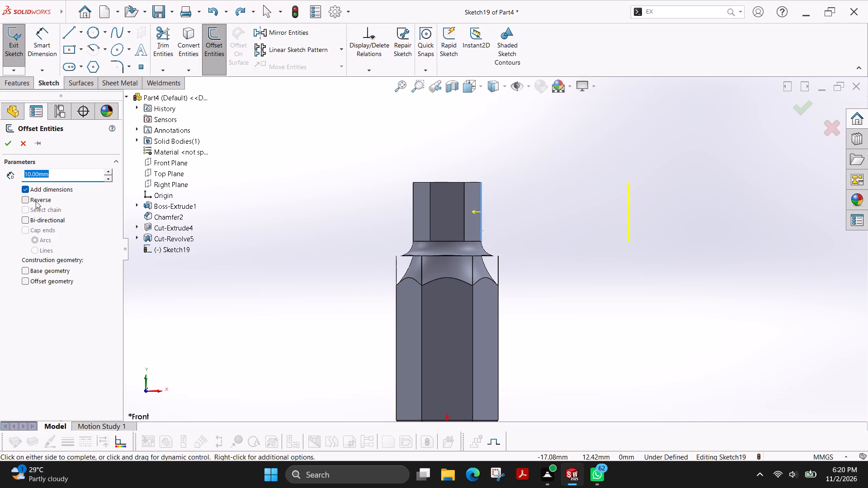
click(8, 147)
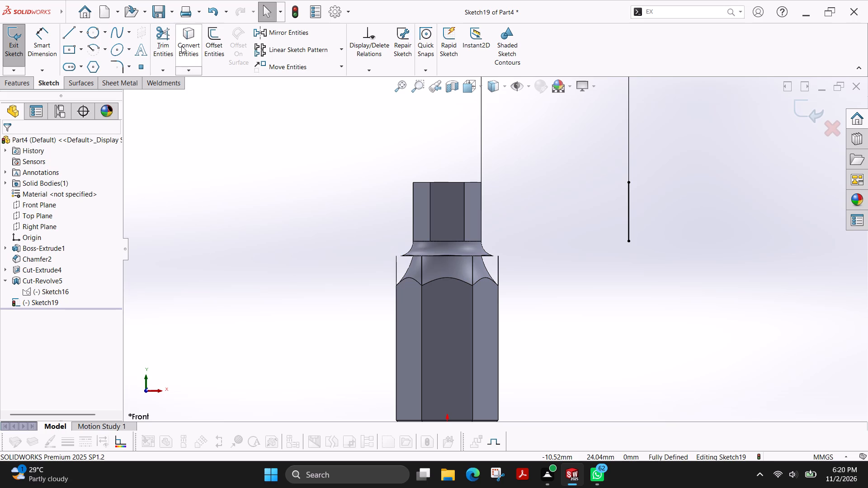
Offset the right concave shoulder edge by 10 mm toward the lower-left side of the part.
click(210, 54)
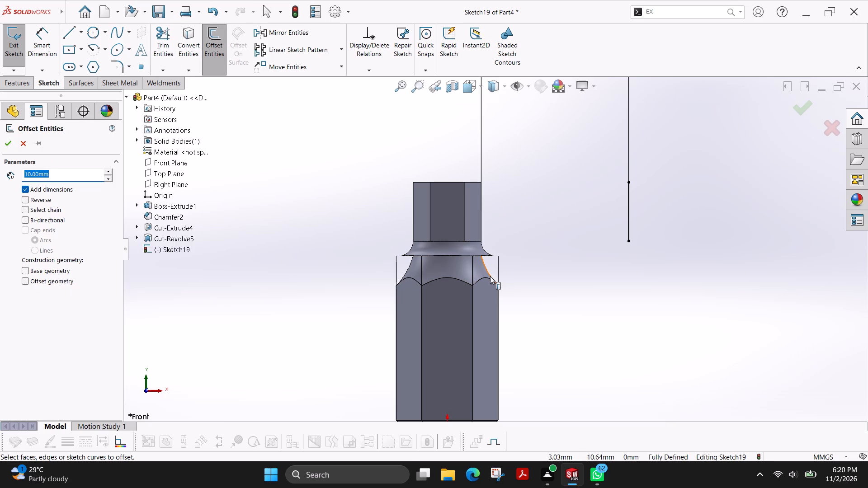
click(489, 274)
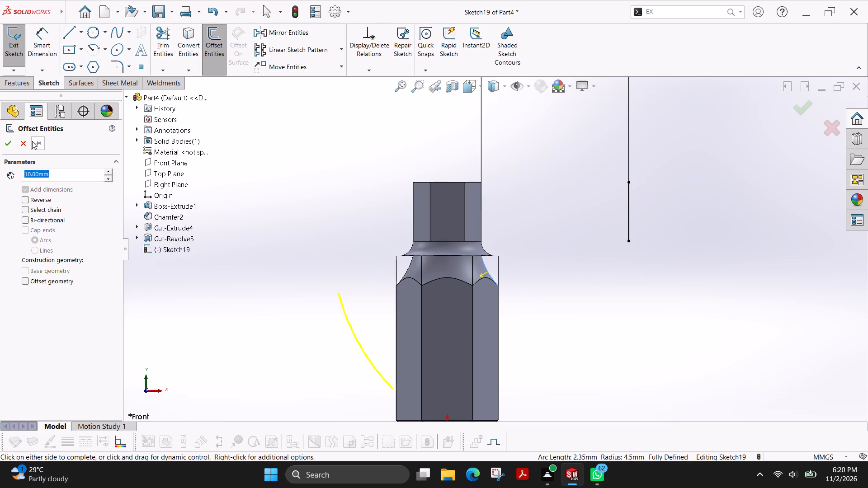
click(9, 145)
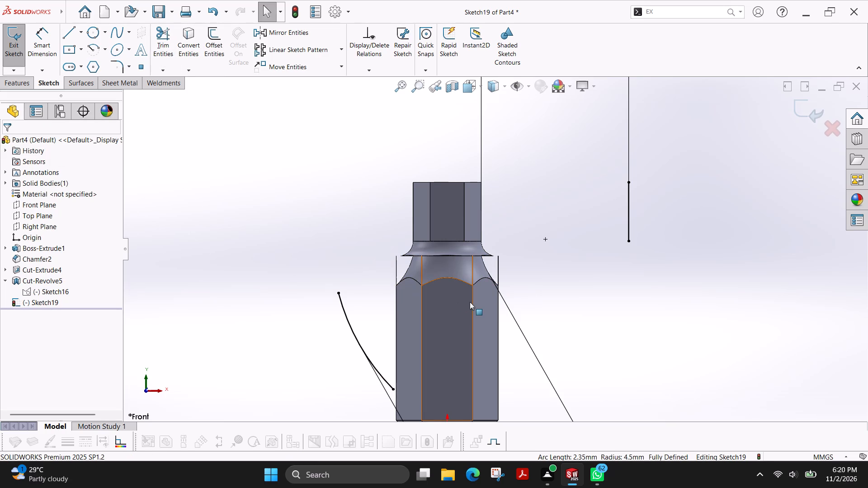
Offset the outer vertical sketch line by 10 mm in the reverse direction, back onto the upper hexagon's right edge.
scroll(470, 298, up, 1)
click(216, 50)
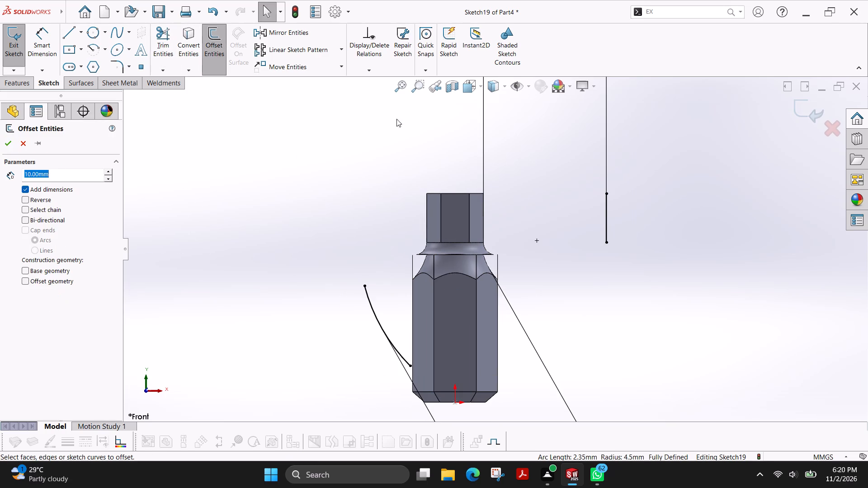
click(605, 214)
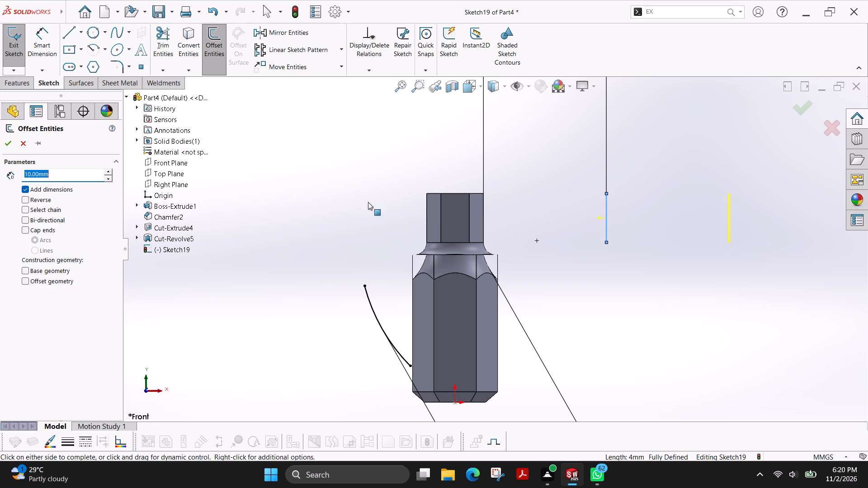
click(39, 198)
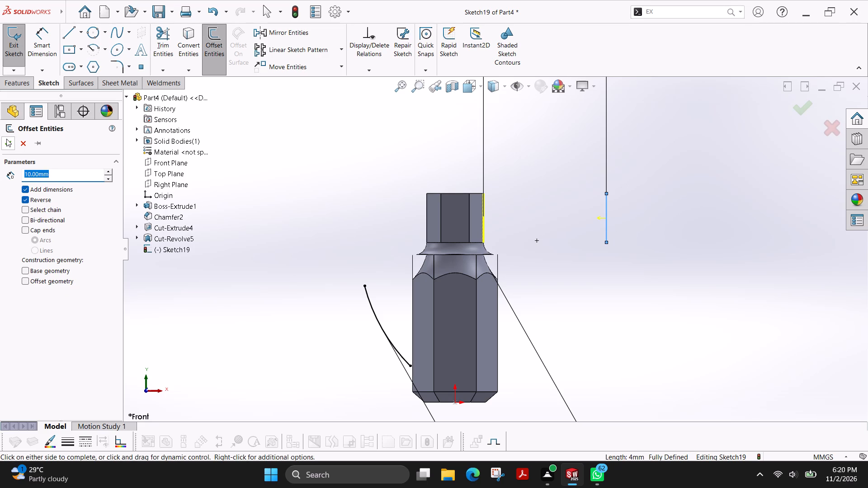
click(6, 139)
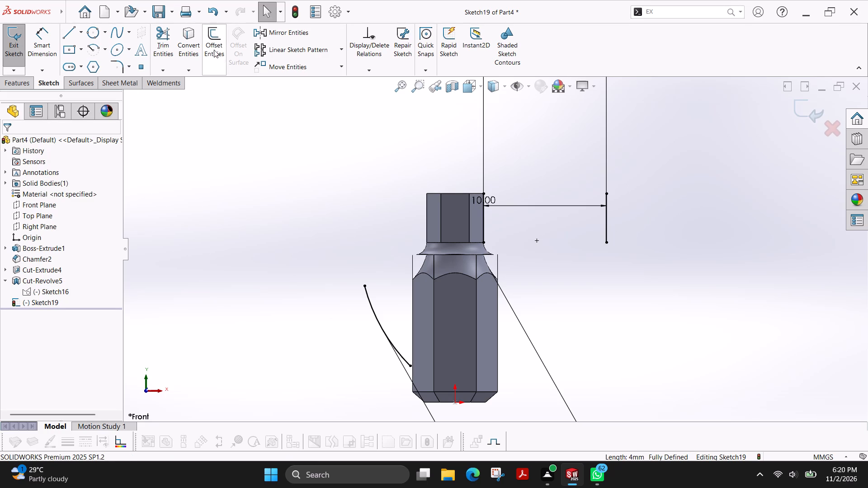
Offset the outer lower-left arc by 10 mm in the reverse direction, back onto the right concave shoulder edge.
click(214, 50)
click(373, 311)
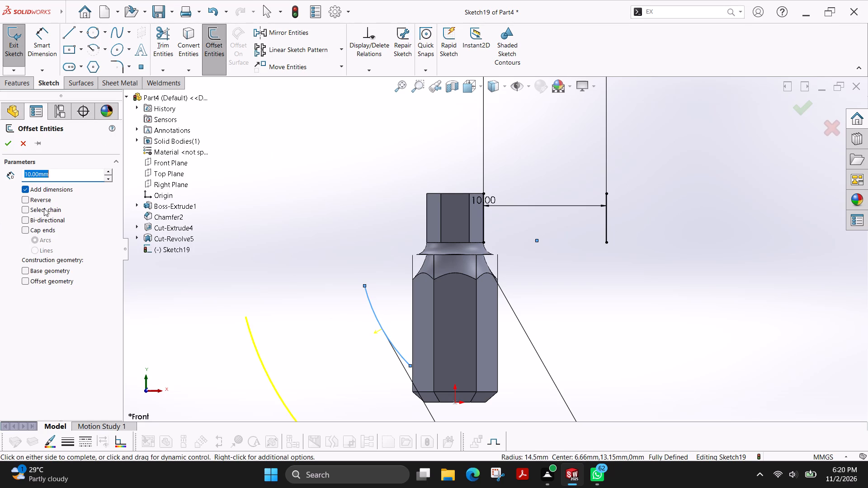
click(41, 197)
click(10, 144)
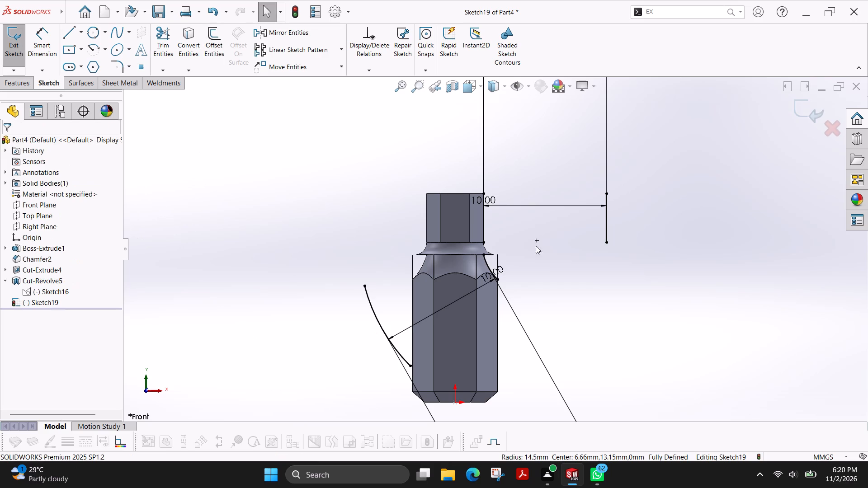
Trim away the outer arc and the outer vertical line, keeping only the two curves on the part's edges.
click(167, 48)
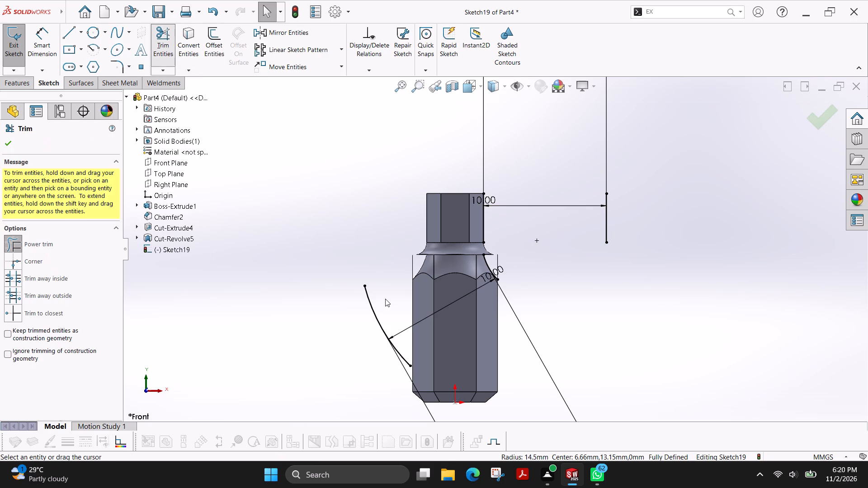
drag(387, 299, 355, 342)
drag(586, 227, 628, 202)
scroll(577, 193, down, 1)
scroll(509, 322, down, 1)
Close the cut profile with lines along the hexagon's right edge, above its top, outward, and about 12.2 mm diagonally to the shoulder arc's lower end.
click(68, 35)
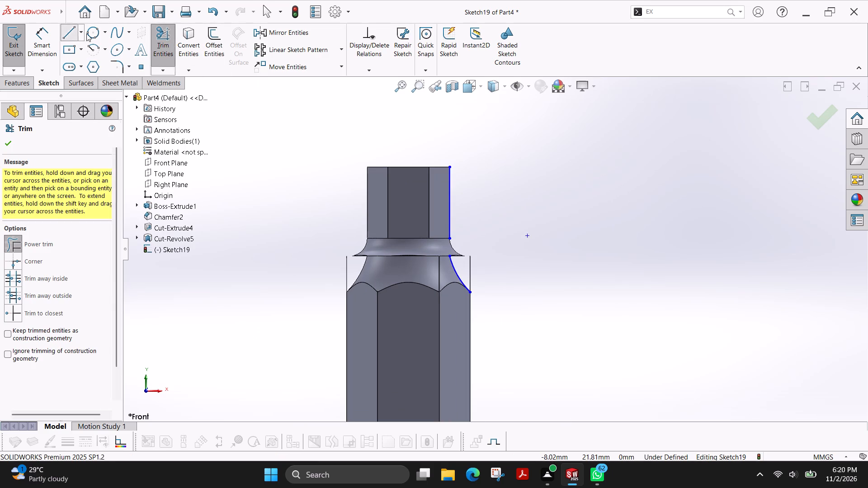
click(449, 166)
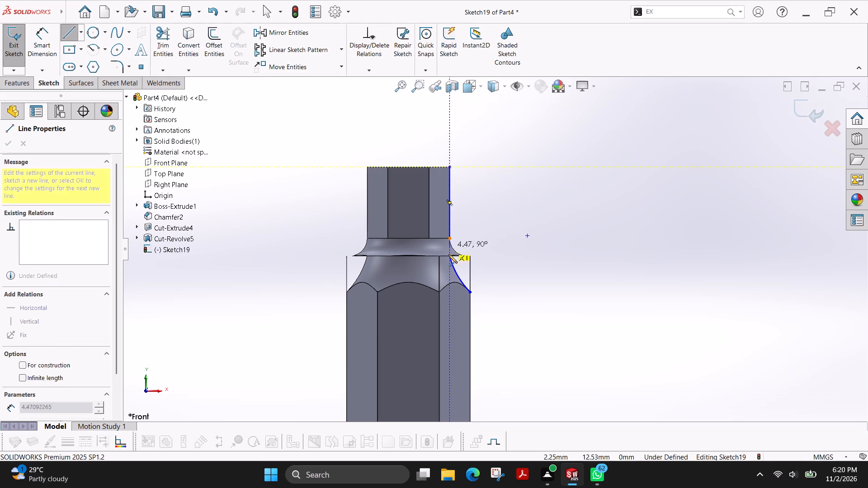
click(450, 256)
click(452, 119)
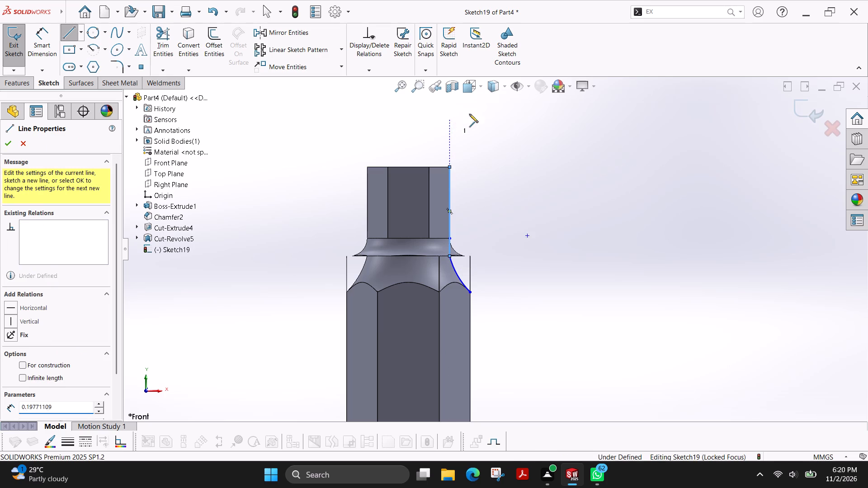
click(606, 123)
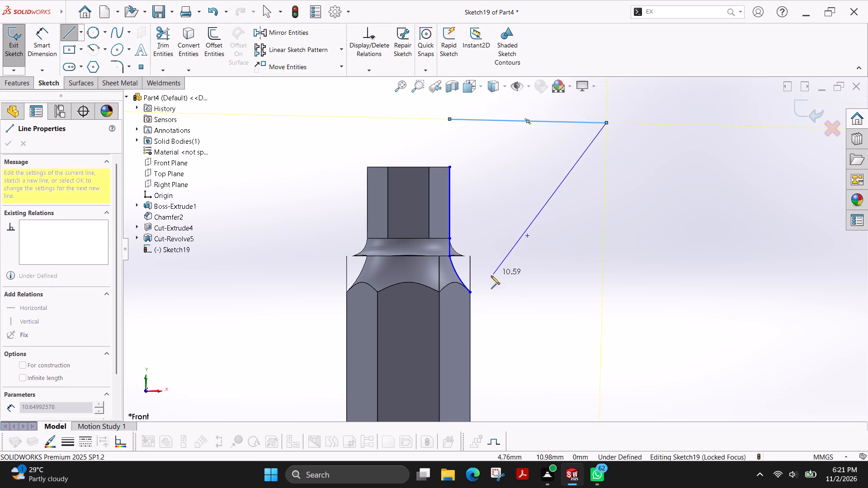
click(470, 293)
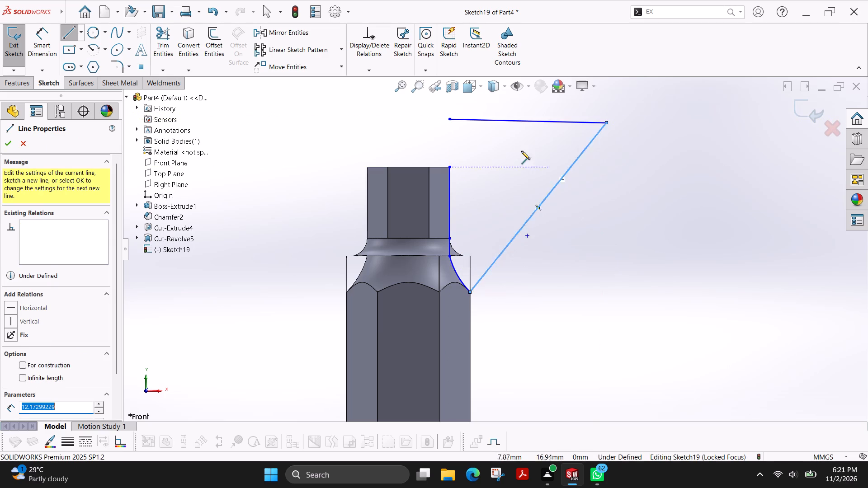
click(449, 120)
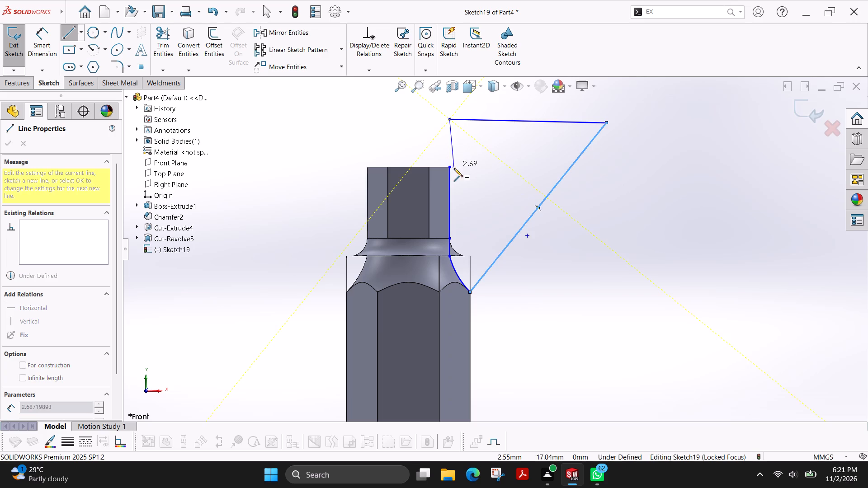
click(451, 170)
key(Escape)
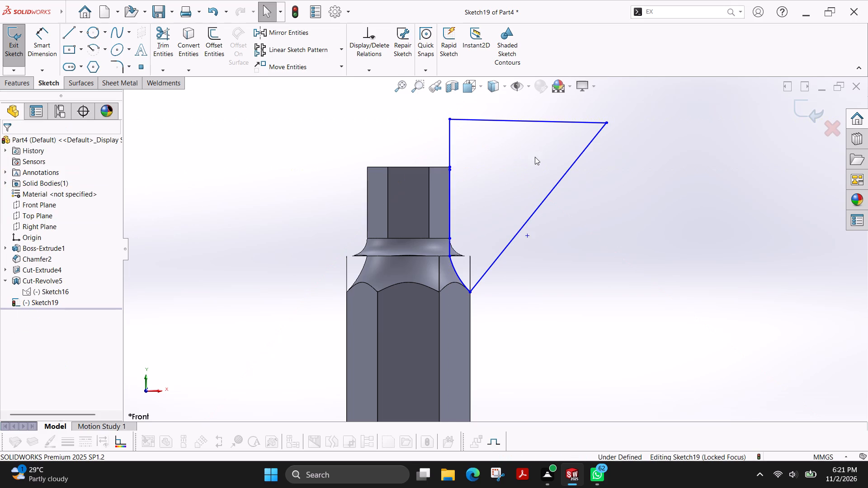
Draw a vertical line about 28.5 mm long from the origin up through the part's centre as the revolve axis.
scroll(476, 165, down, 9)
scroll(438, 270, down, 4)
scroll(438, 267, up, 10)
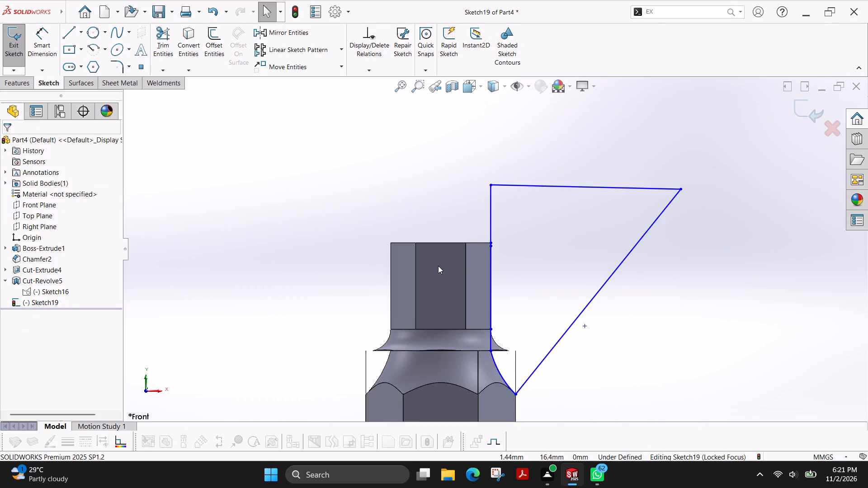
scroll(438, 266, up, 2)
click(13, 80)
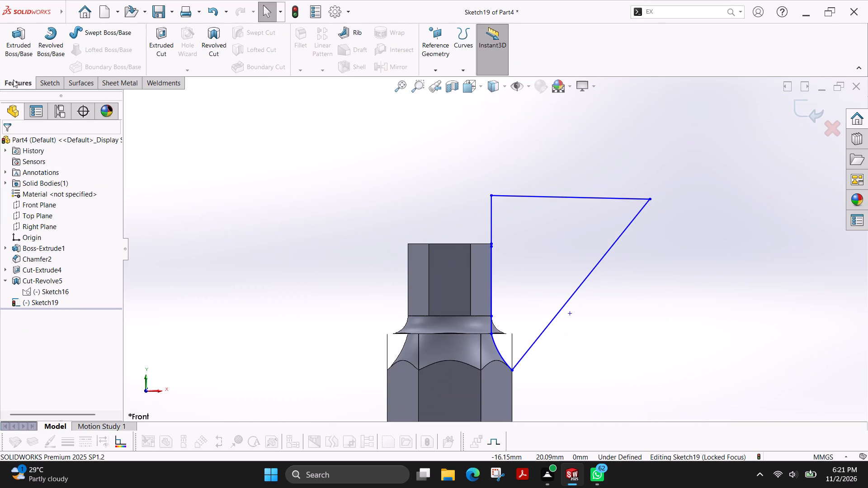
click(35, 83)
click(42, 83)
scroll(189, 136, up, 2)
click(69, 35)
scroll(291, 231, up, 4)
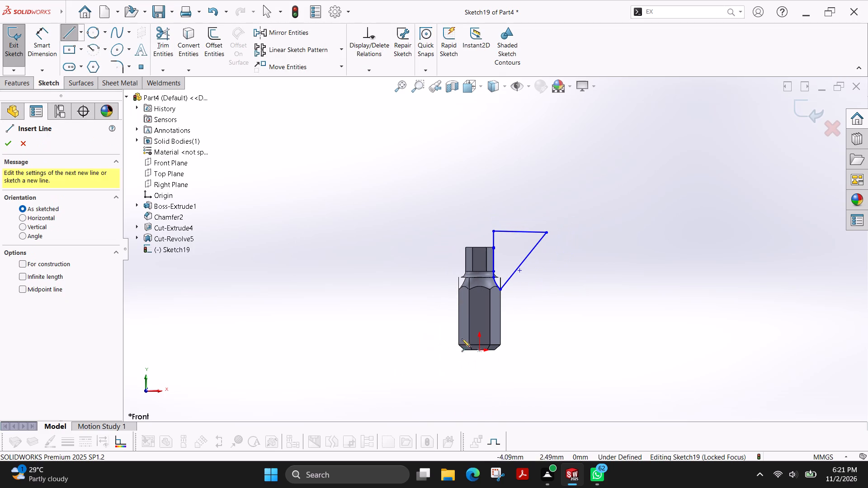
click(478, 352)
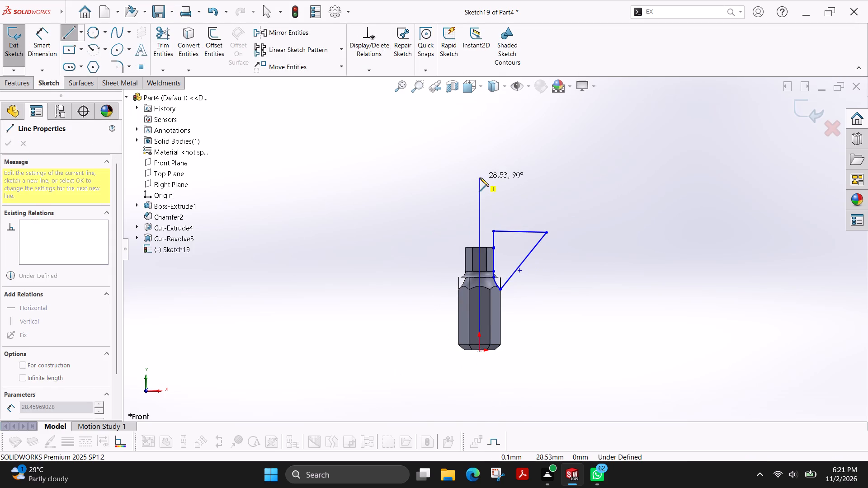
click(481, 178)
key(Escape)
Cut-revolve the closed profile region 360° about the vertical centre line, with Thin Feature turned off.
scroll(539, 244, down, 3)
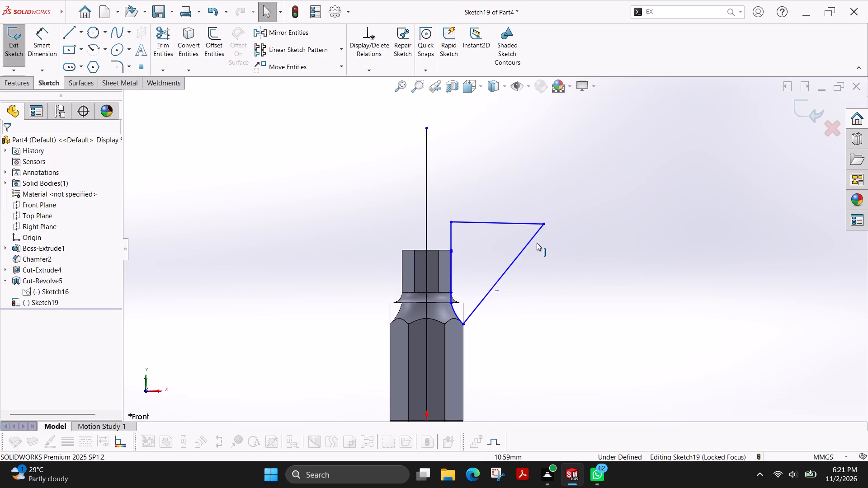
scroll(531, 243, down, 1)
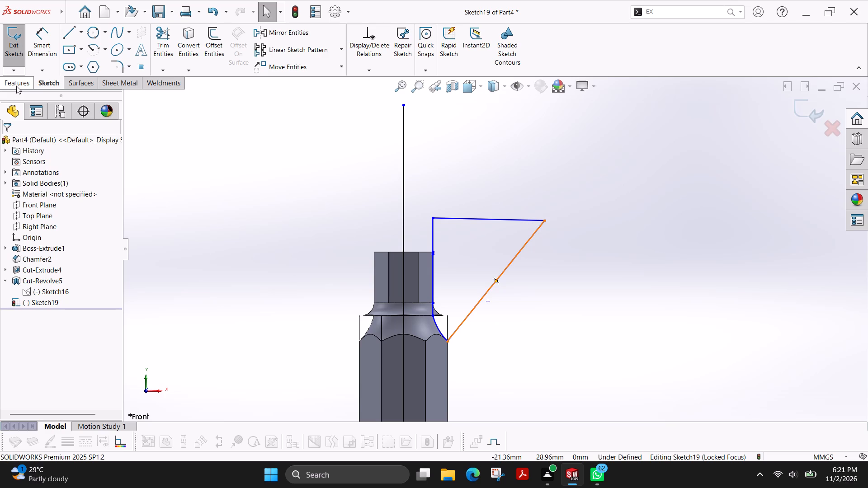
click(20, 84)
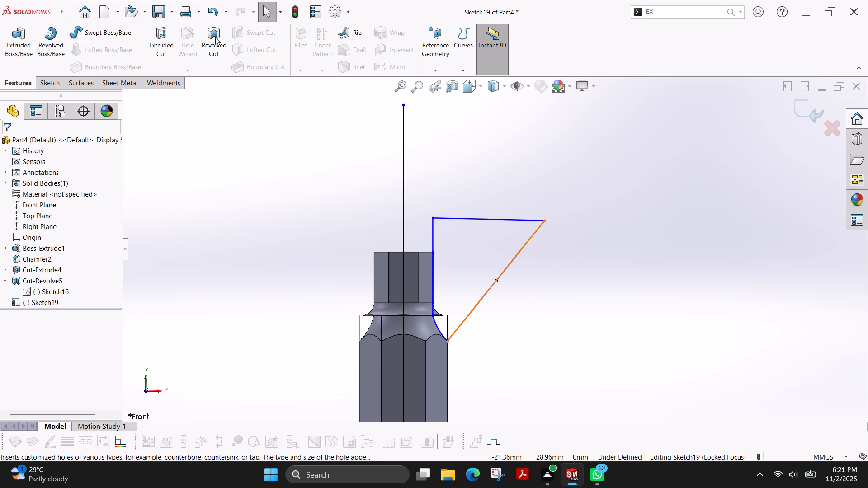
click(214, 39)
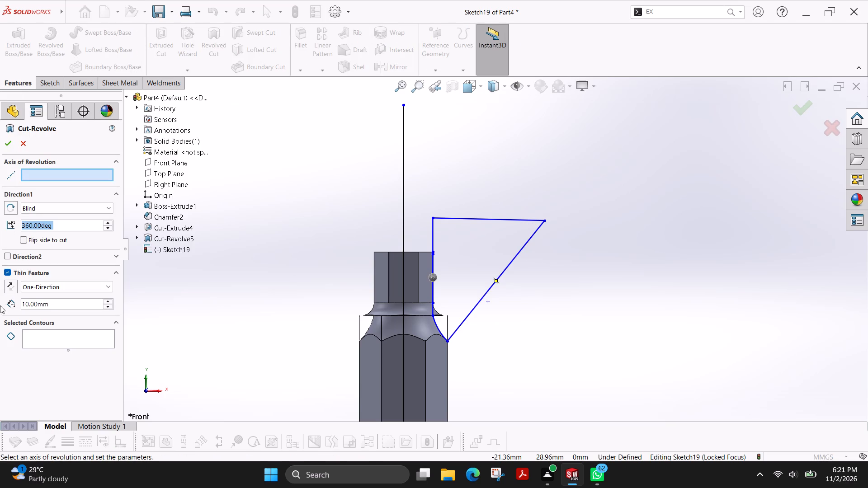
click(6, 273)
click(36, 305)
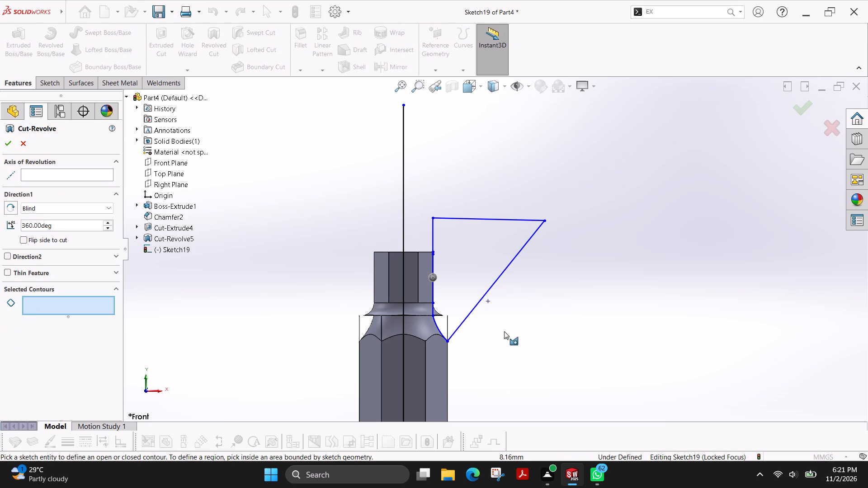
click(475, 270)
click(55, 178)
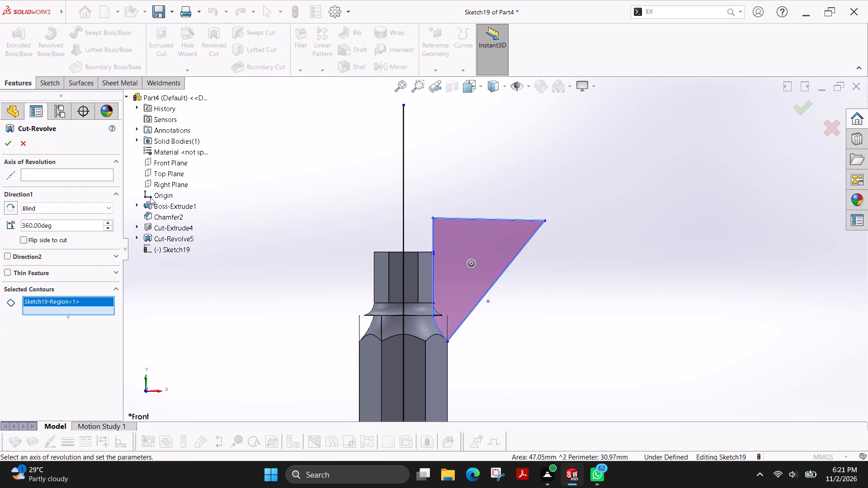
click(82, 177)
click(402, 162)
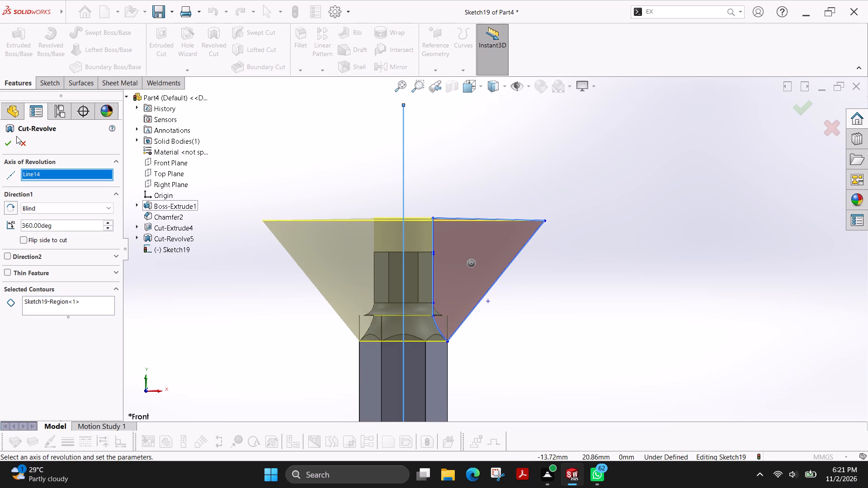
click(9, 141)
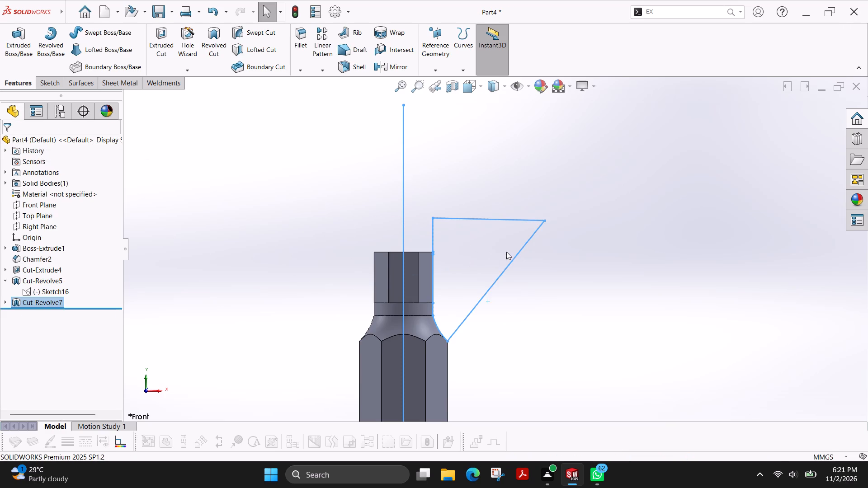
key(Escape)
key(Escape)
Examine the reworked neck and concave shoulder from several angles.
scroll(448, 313, up, 2)
middle_drag(448, 313, 448, 344)
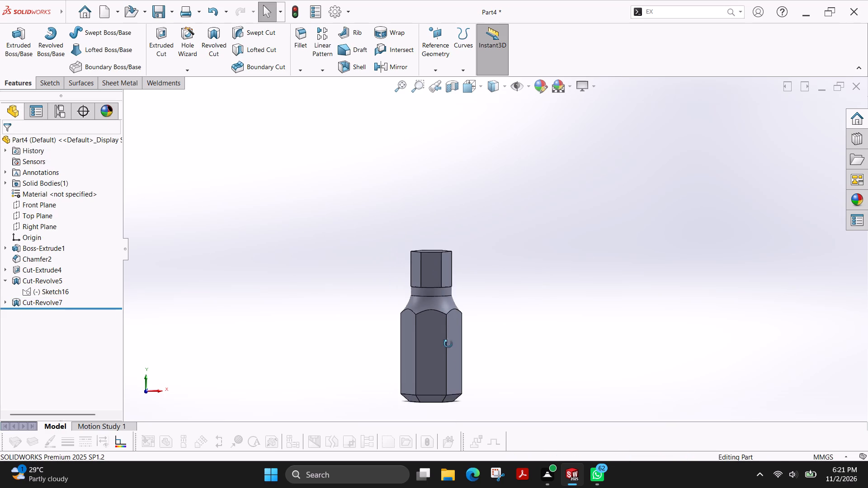
middle_drag(448, 344, 448, 371)
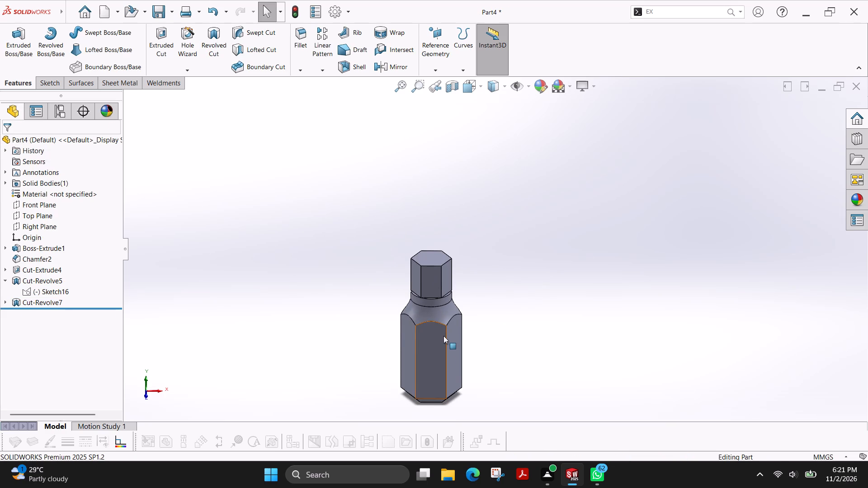
middle_drag(443, 336, 438, 312)
scroll(433, 282, down, 6)
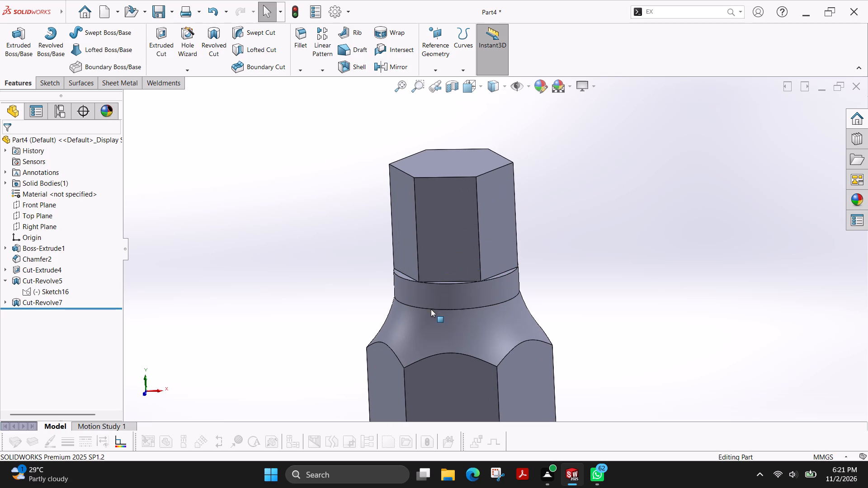
middle_drag(538, 288, 538, 285)
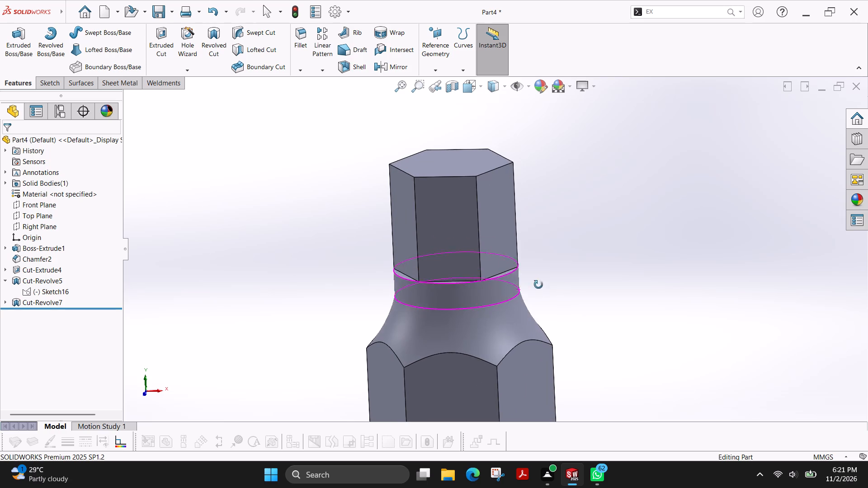
middle_drag(538, 285, 561, 262)
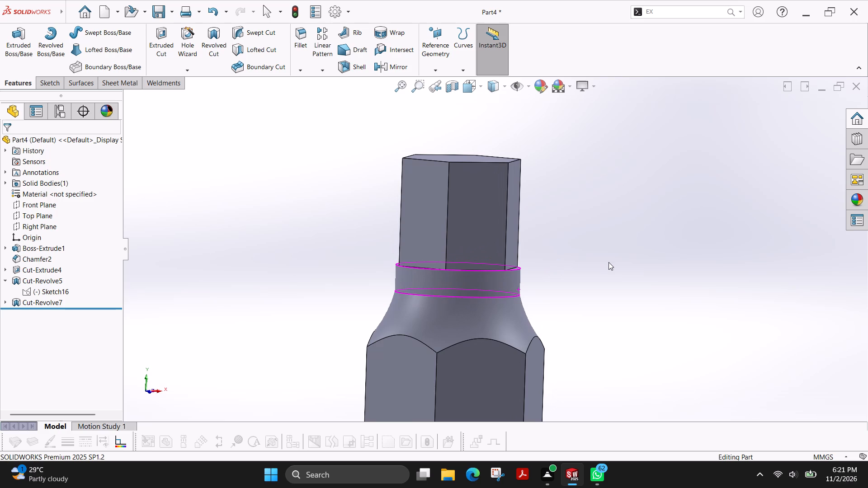
middle_drag(519, 281, 534, 369)
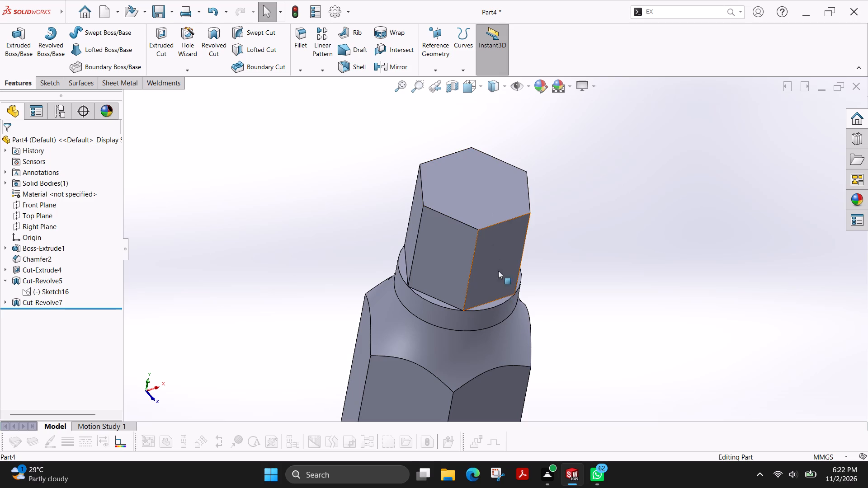
Sketch a six-sided polygon with a 4 mm inscribed circle on the neck's top ledge, centred on the origin and matching the upper hexagon.
click(499, 301)
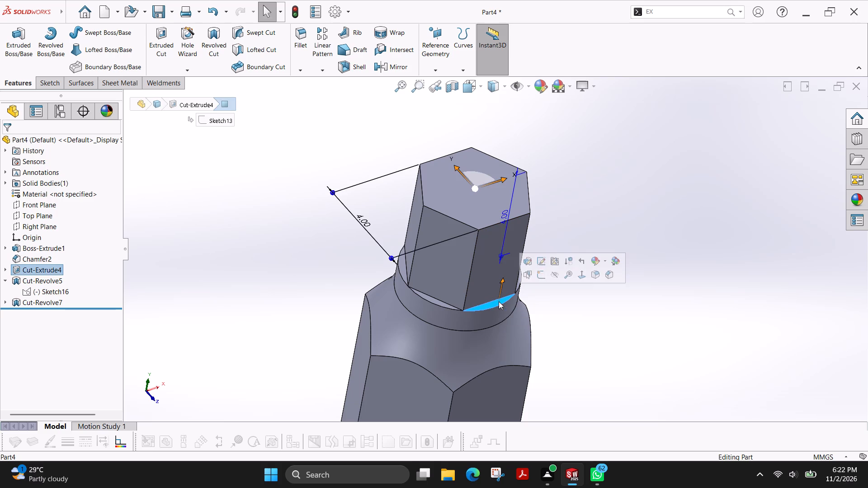
click(52, 81)
click(9, 42)
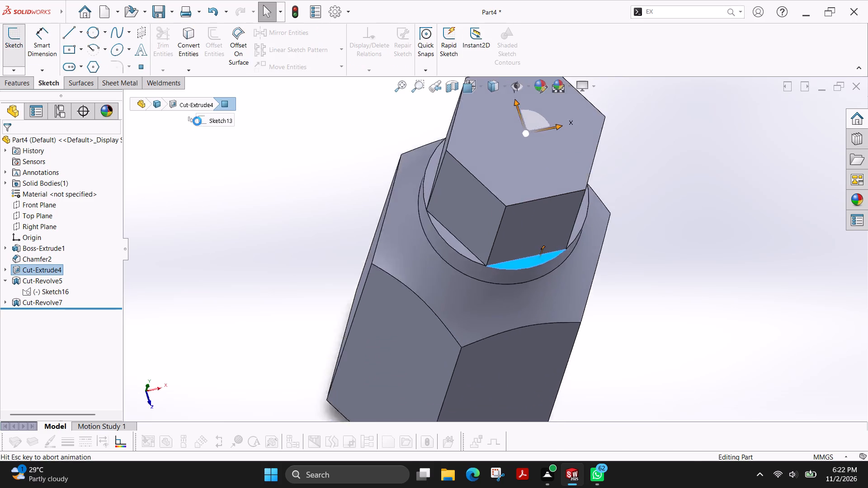
click(90, 64)
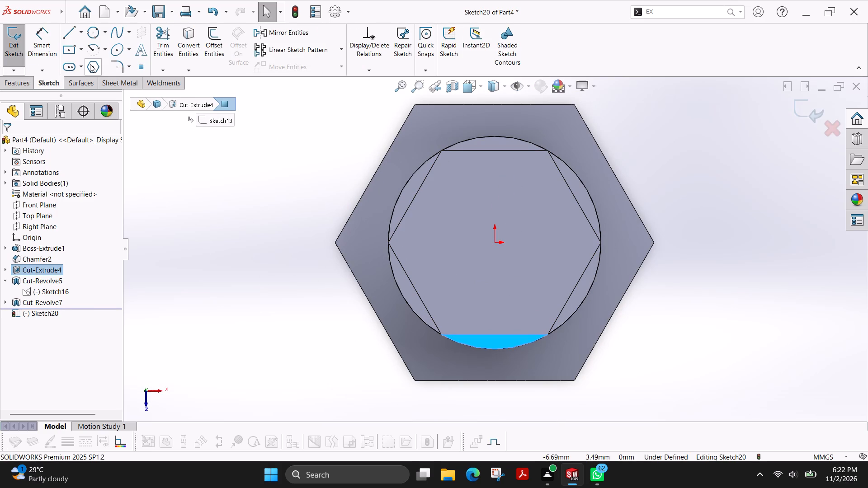
click(495, 244)
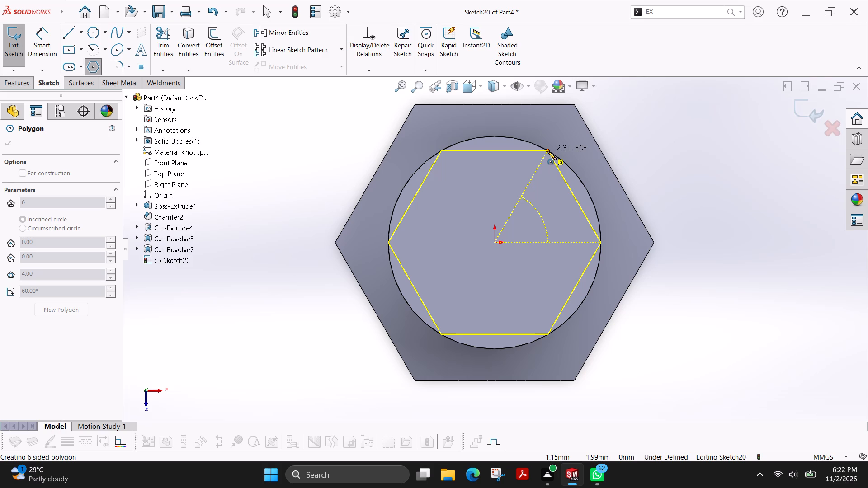
click(547, 151)
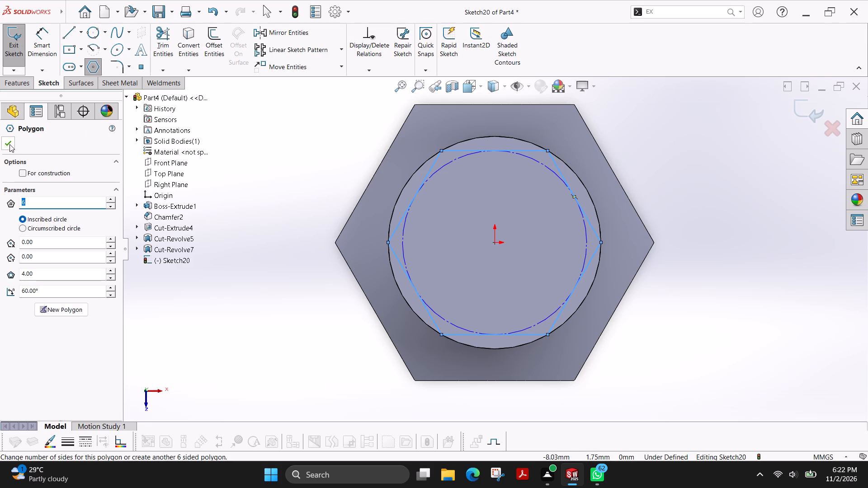
click(10, 145)
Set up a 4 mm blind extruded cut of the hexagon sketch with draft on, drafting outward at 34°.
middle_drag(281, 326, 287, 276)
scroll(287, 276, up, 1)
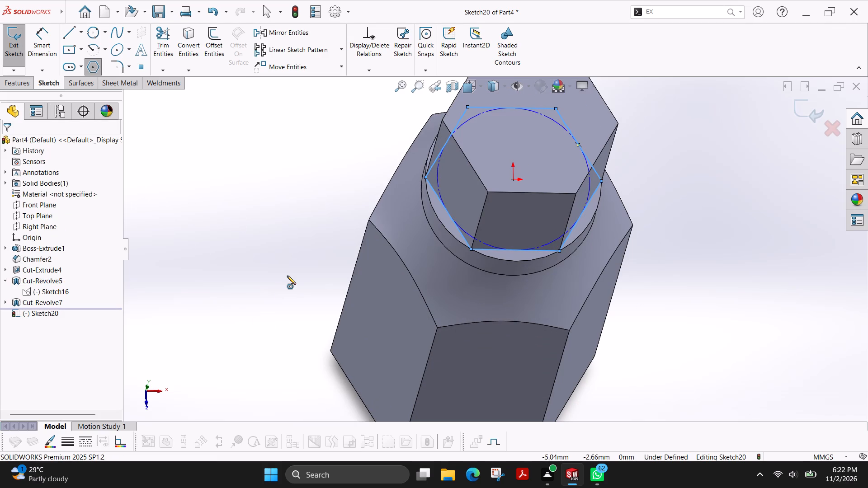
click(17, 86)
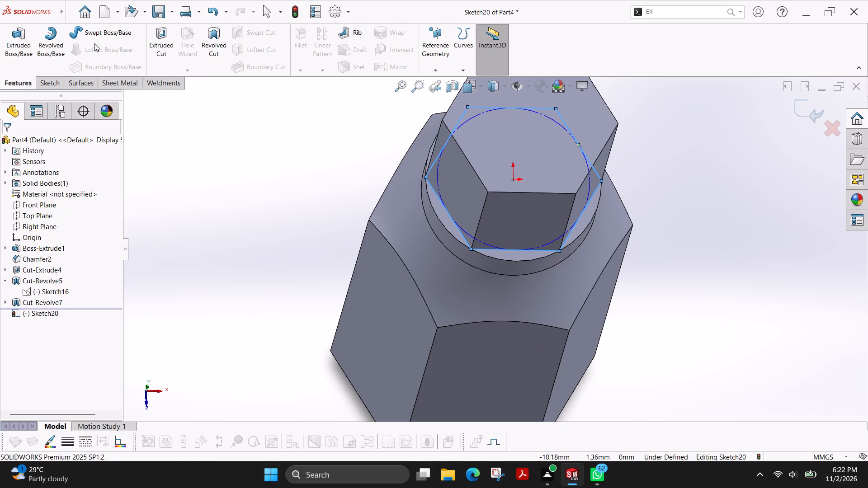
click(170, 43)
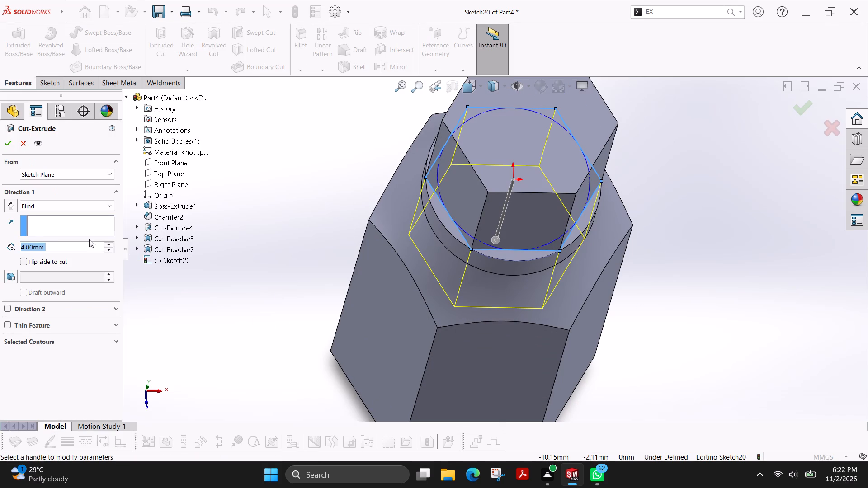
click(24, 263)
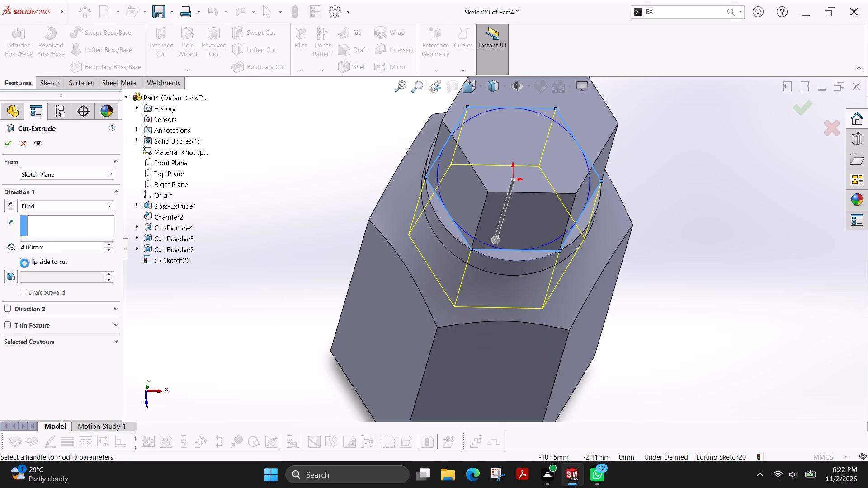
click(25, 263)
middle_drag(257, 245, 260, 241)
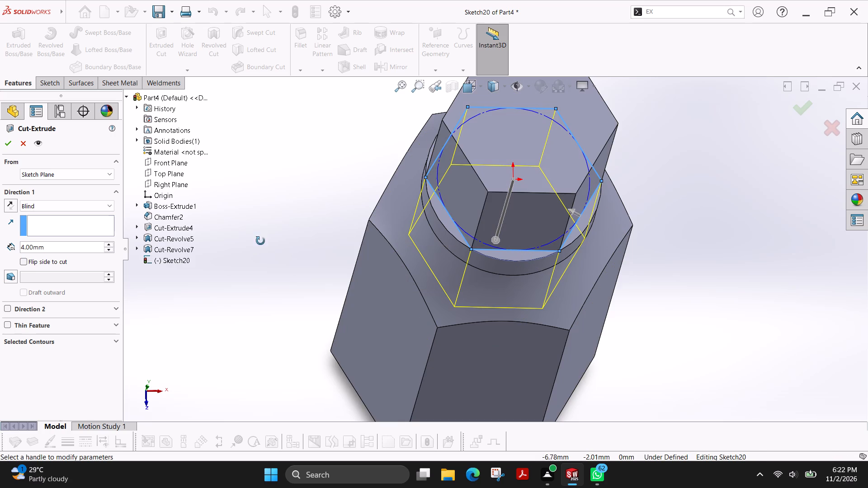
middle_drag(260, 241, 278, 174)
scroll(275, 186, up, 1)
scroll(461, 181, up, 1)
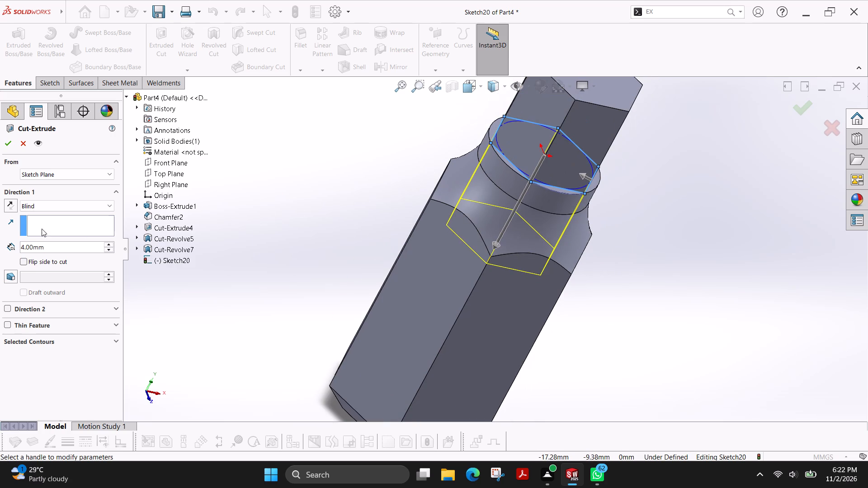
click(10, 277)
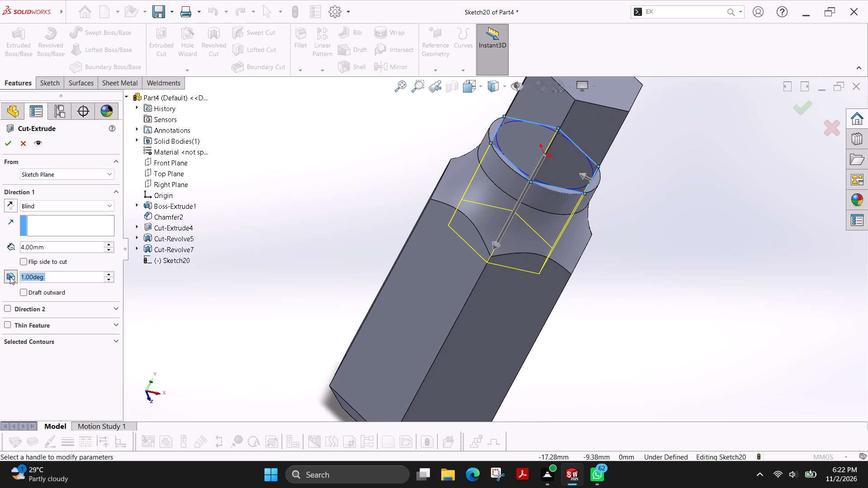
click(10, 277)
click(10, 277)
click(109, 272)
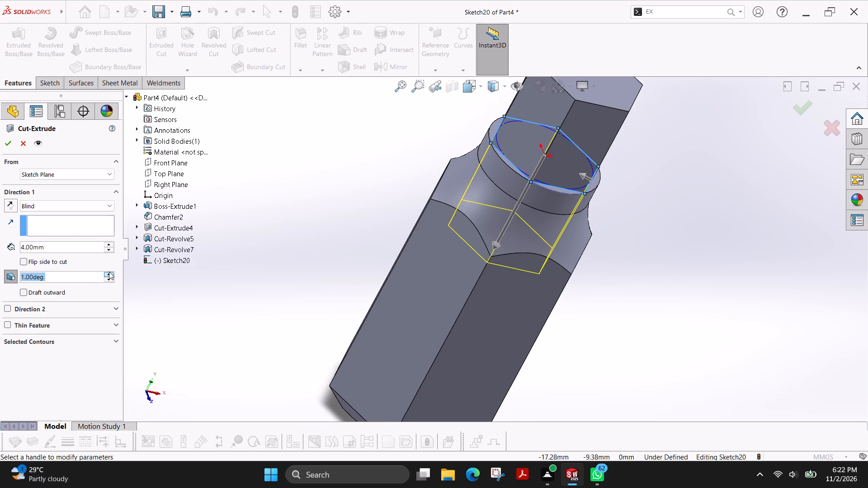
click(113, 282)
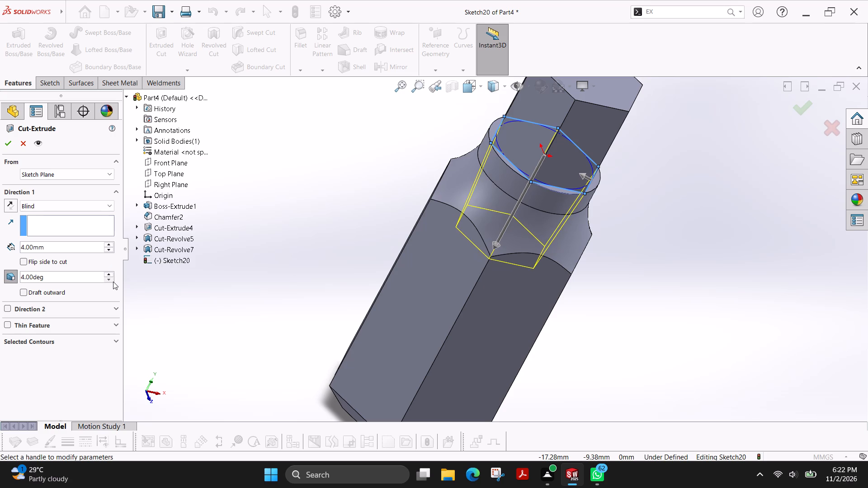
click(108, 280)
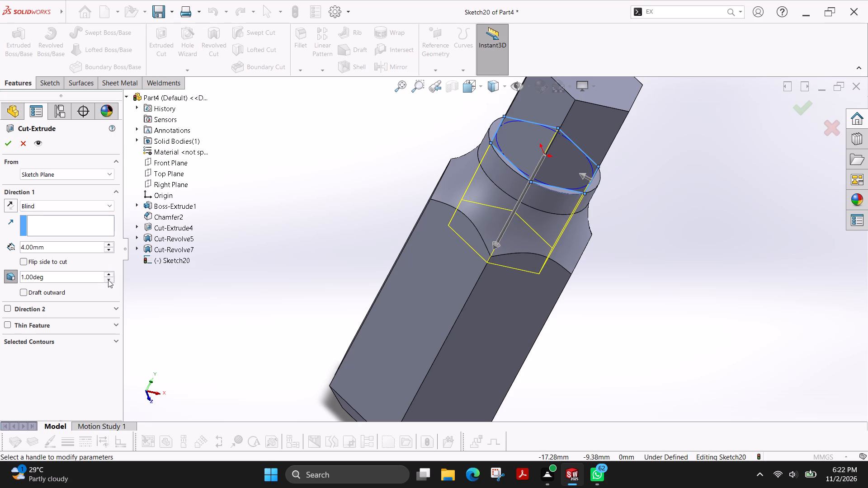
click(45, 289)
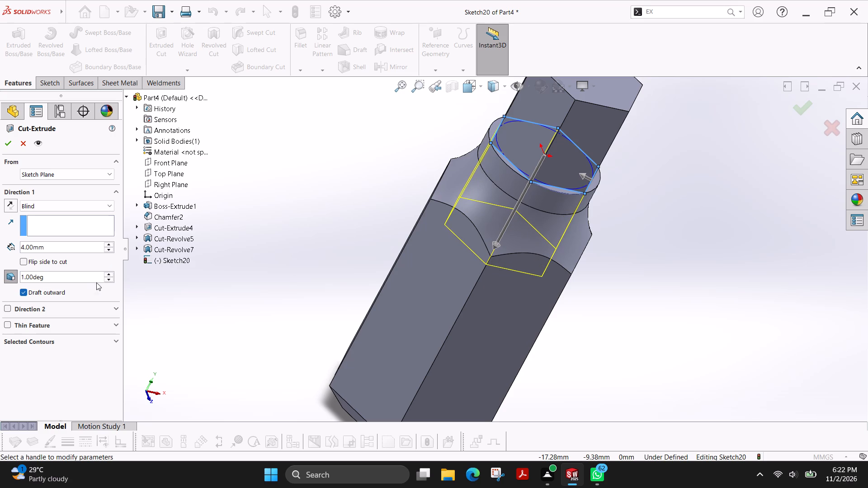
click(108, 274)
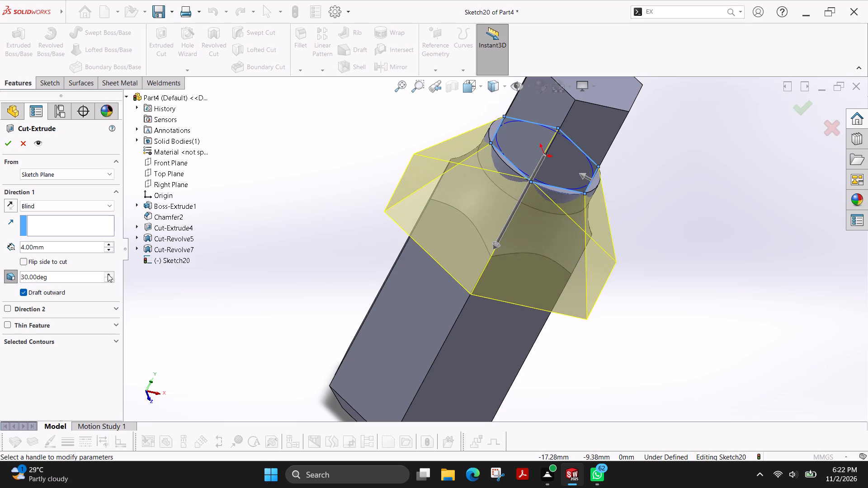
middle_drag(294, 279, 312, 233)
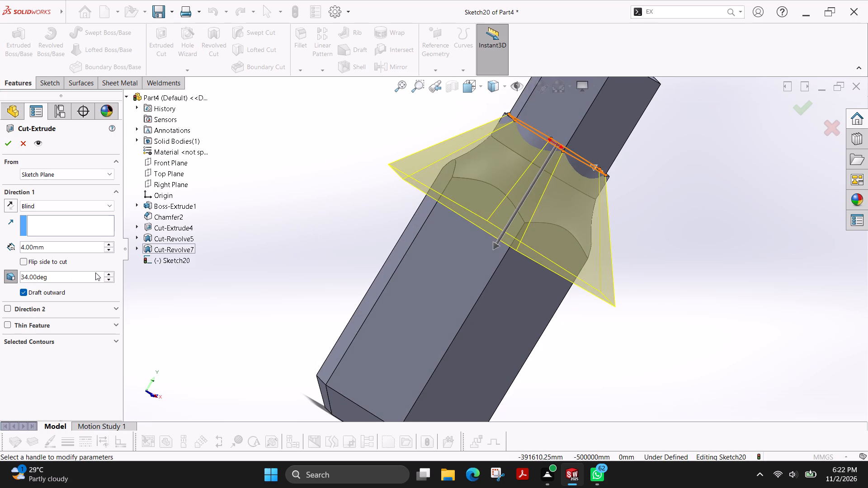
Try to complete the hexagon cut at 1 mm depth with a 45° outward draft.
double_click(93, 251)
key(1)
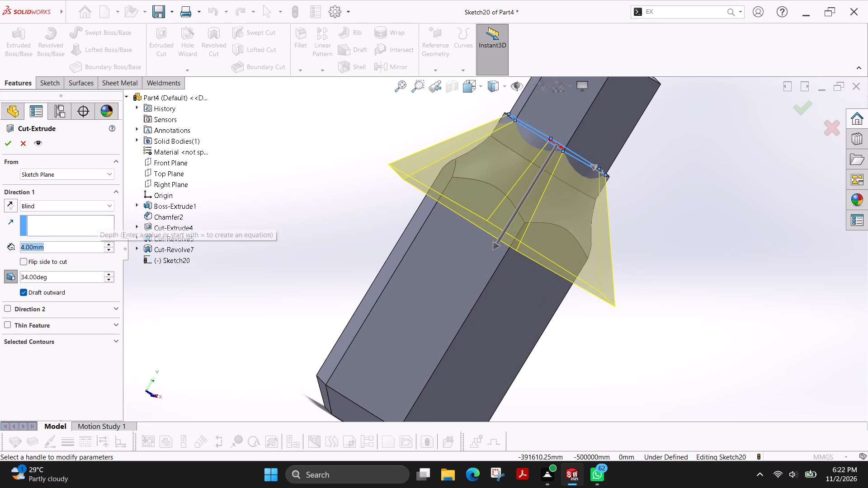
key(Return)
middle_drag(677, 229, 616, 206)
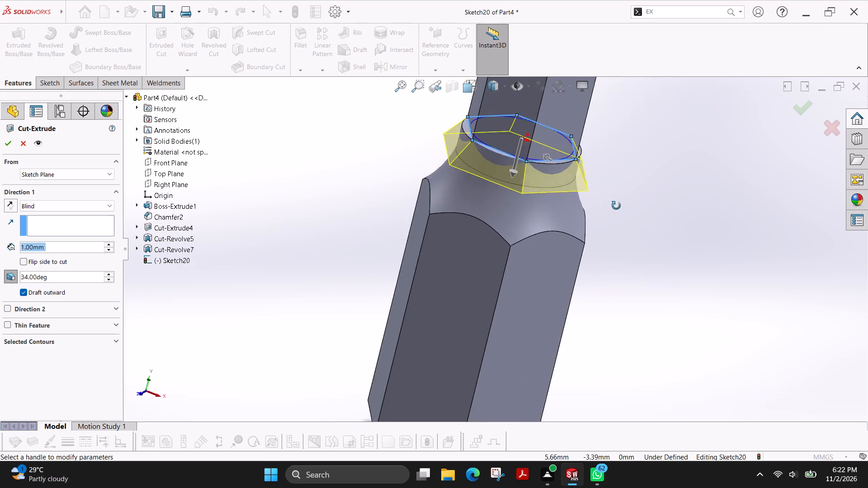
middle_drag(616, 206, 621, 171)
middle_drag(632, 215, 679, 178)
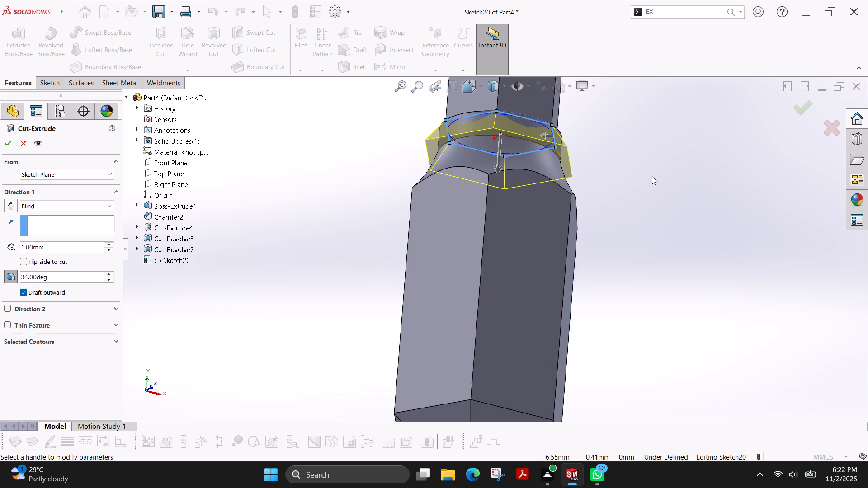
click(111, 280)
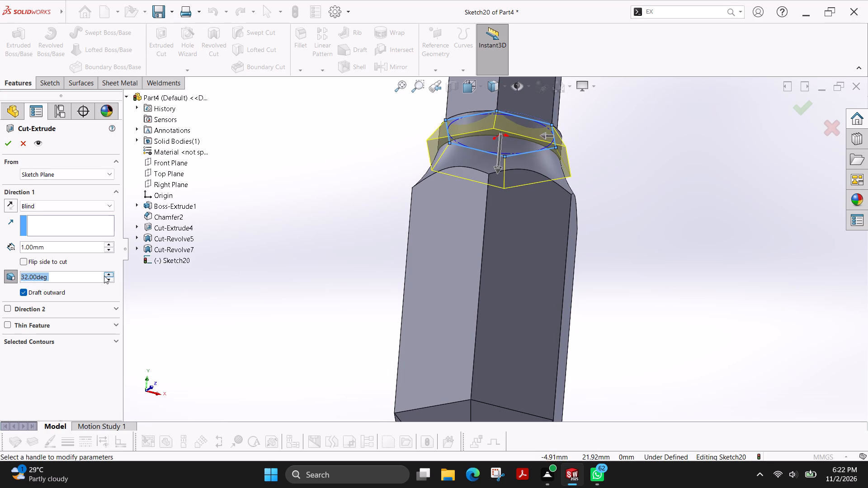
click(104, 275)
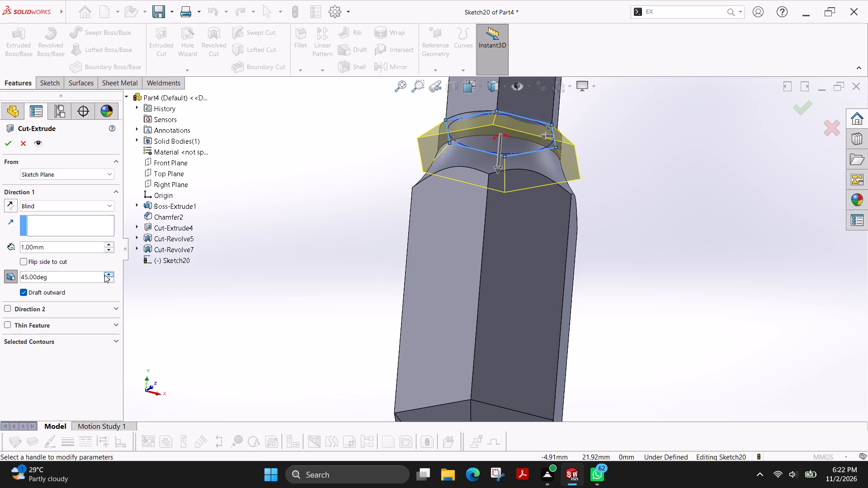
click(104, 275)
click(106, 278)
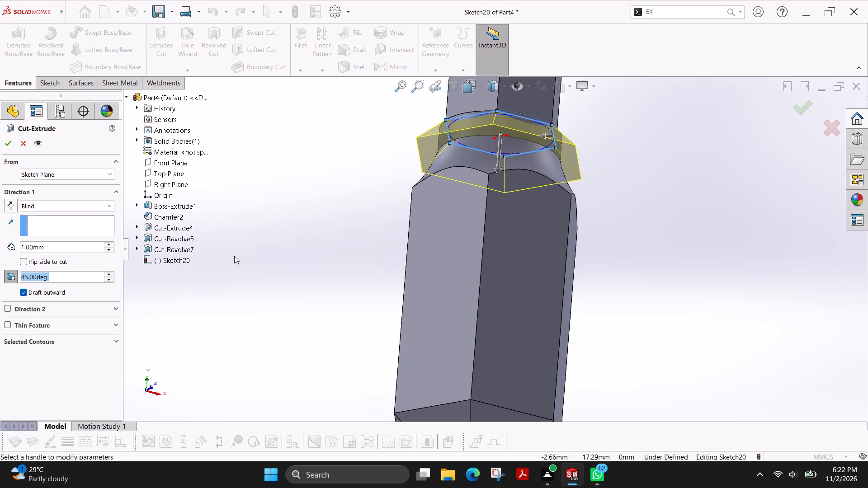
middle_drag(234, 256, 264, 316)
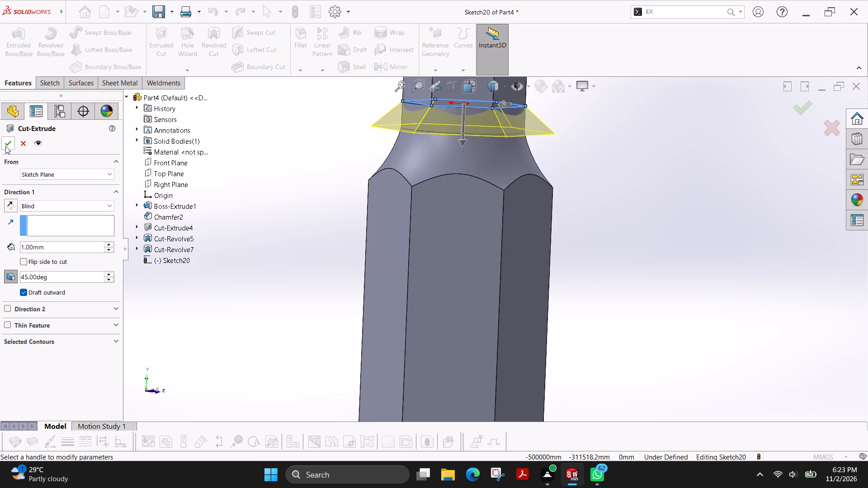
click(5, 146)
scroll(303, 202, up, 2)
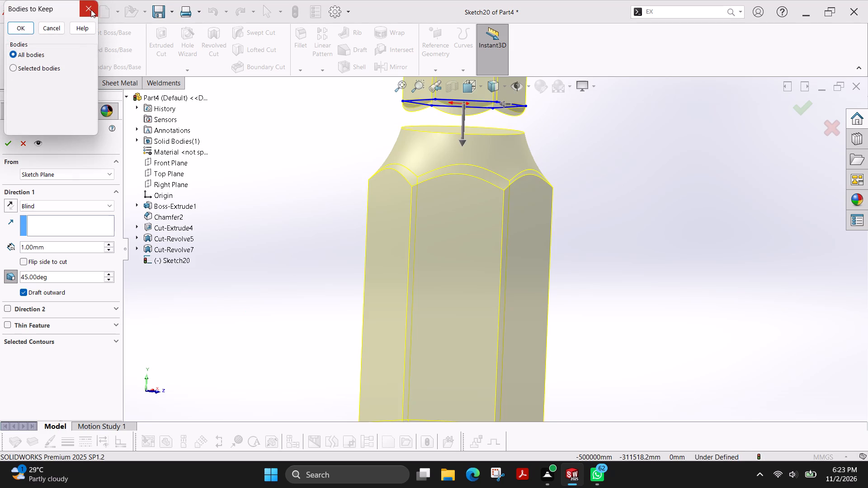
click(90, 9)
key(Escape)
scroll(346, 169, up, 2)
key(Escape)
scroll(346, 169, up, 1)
Close the hexagon sketch on the neck's ledge.
middle_drag(346, 169, 345, 183)
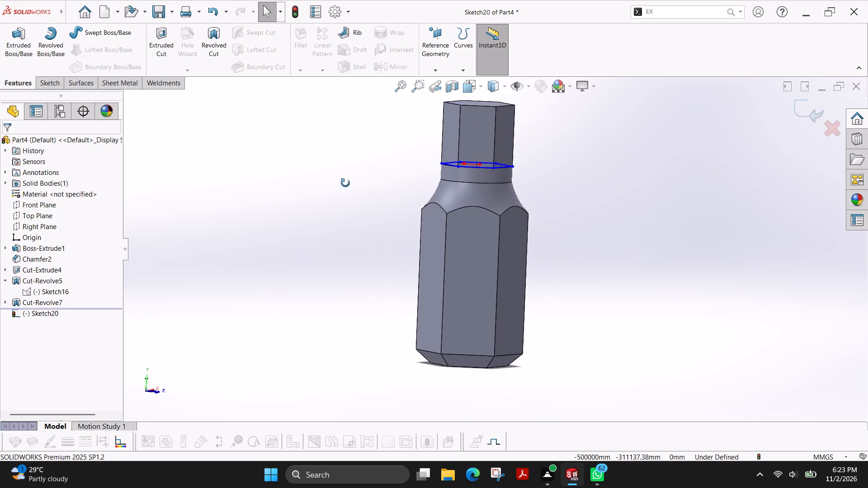
middle_drag(345, 183, 345, 185)
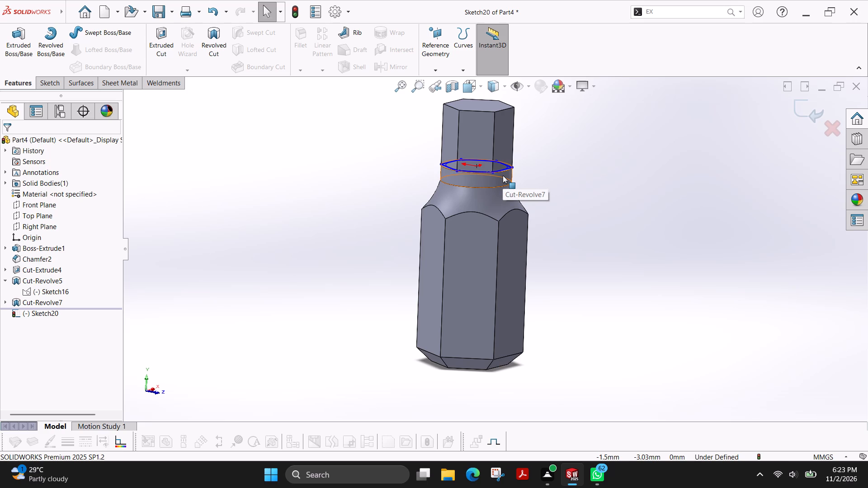
scroll(503, 175, up, 1)
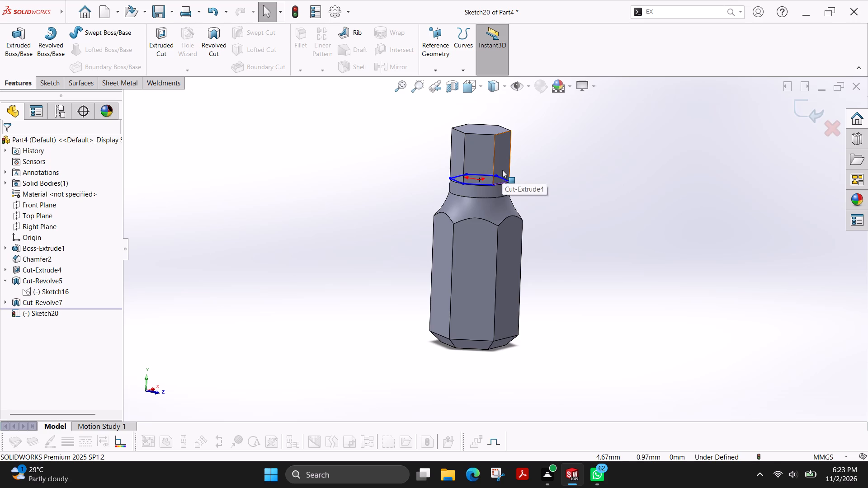
scroll(502, 170, down, 3)
middle_drag(469, 216, 453, 218)
click(461, 145)
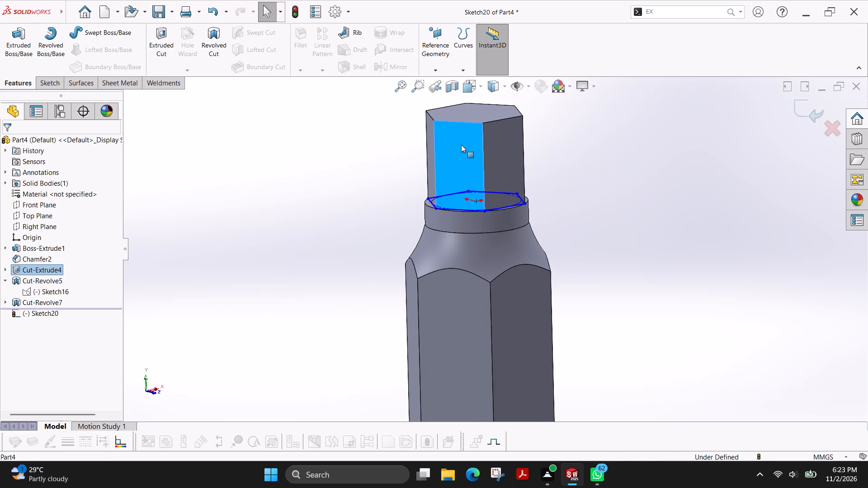
click(49, 86)
click(13, 48)
click(13, 48)
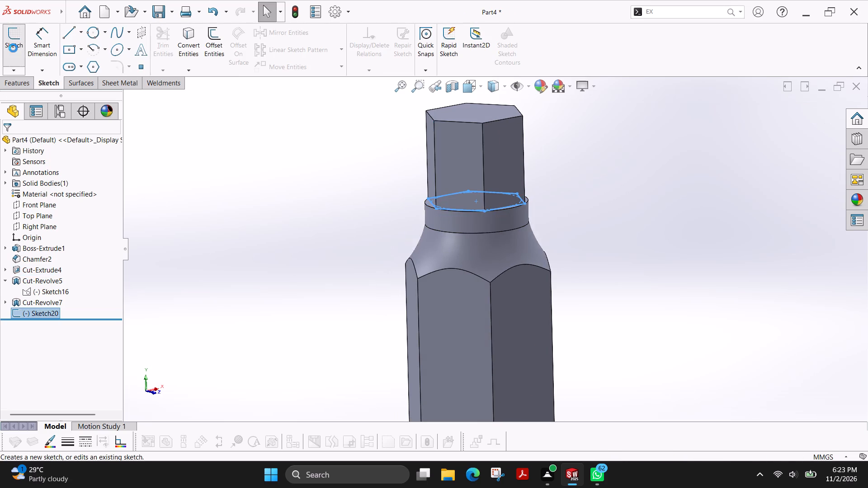
middle_drag(321, 273, 360, 147)
scroll(372, 189, up, 2)
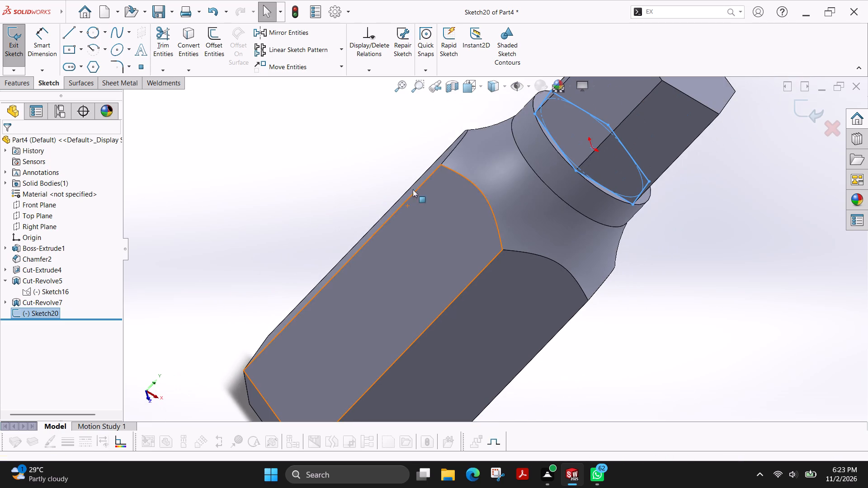
click(14, 35)
Check the upper hexagon's height between its top edge and the neck ledge in a temporary sketch on its front flat.
click(673, 121)
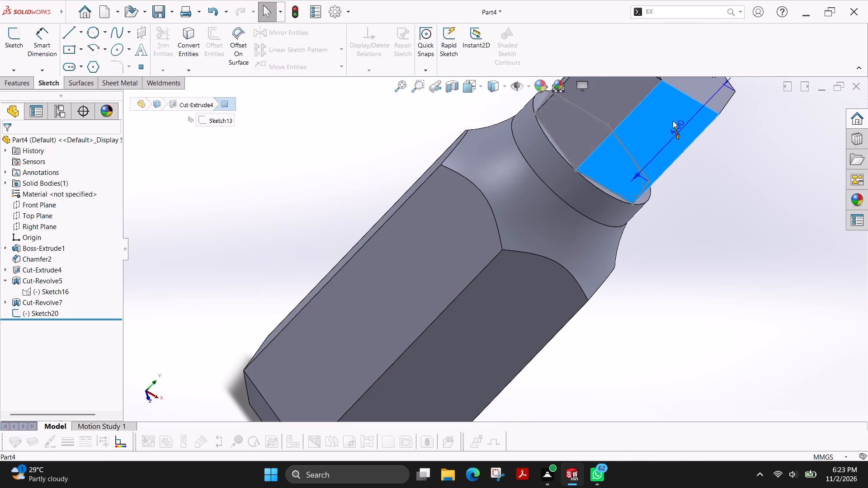
click(17, 35)
scroll(537, 169, down, 4)
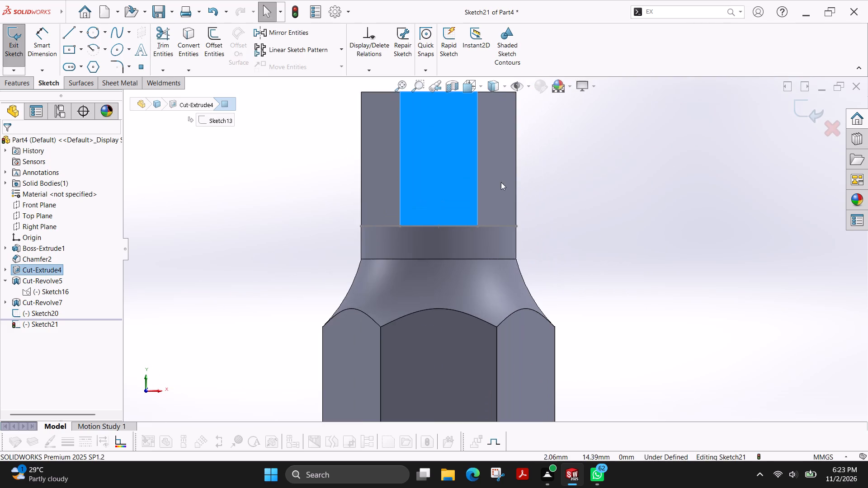
scroll(461, 206, down, 5)
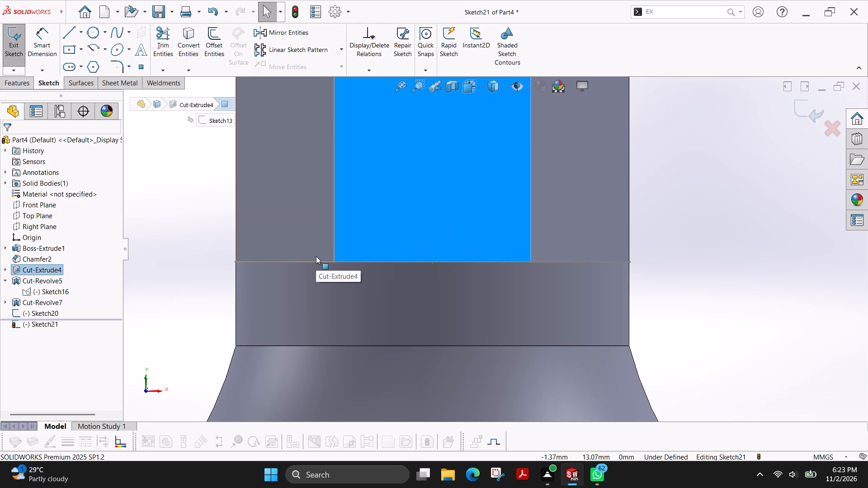
scroll(316, 256, up, 5)
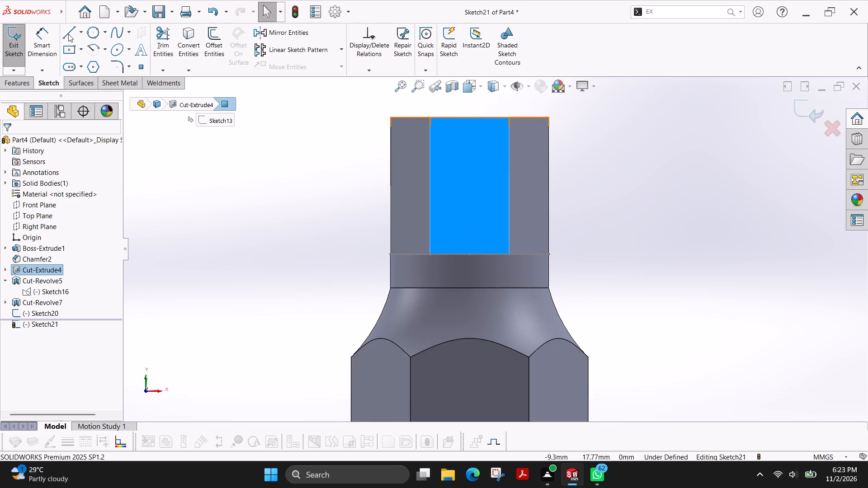
click(52, 38)
click(530, 117)
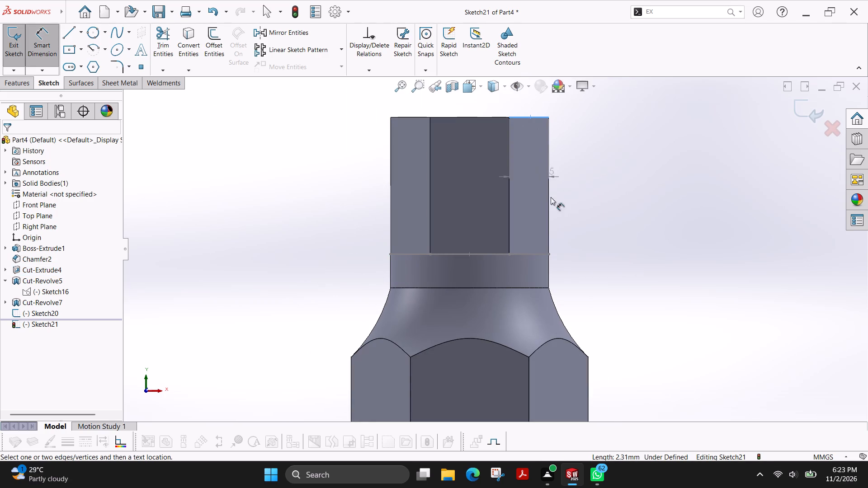
click(528, 253)
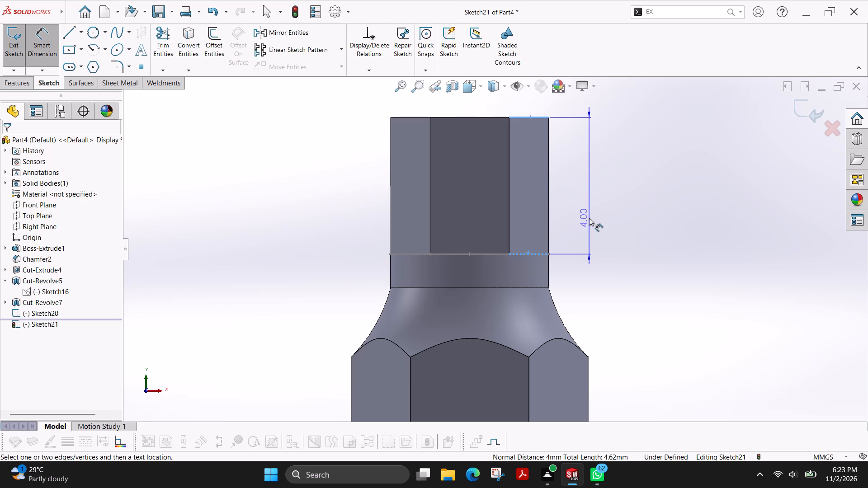
key(Escape)
scroll(468, 254, down, 2)
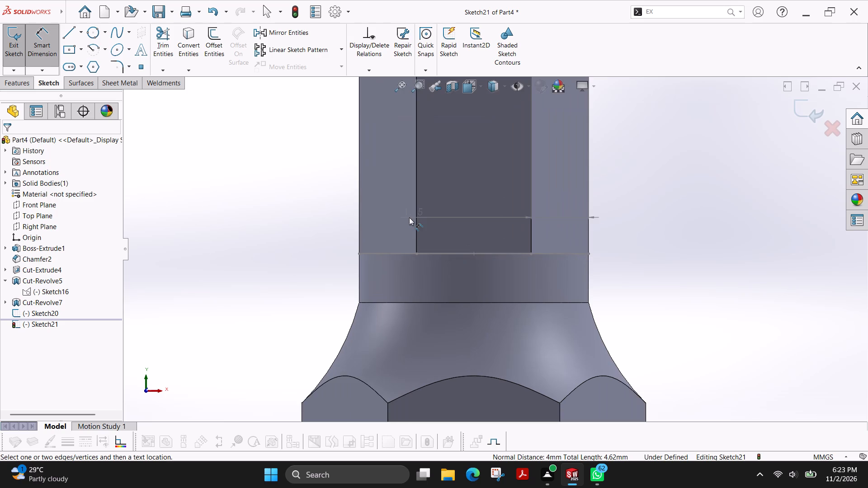
key(Escape)
scroll(409, 217, down, 2)
scroll(409, 217, up, 1)
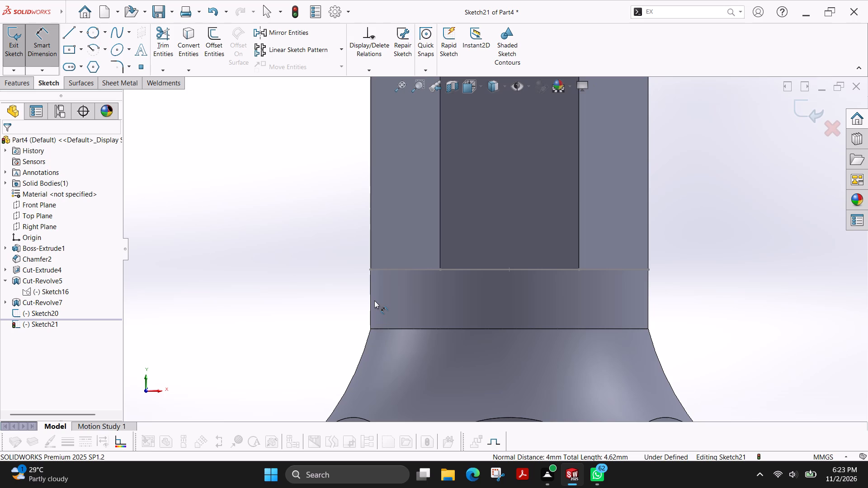
scroll(374, 300, up, 6)
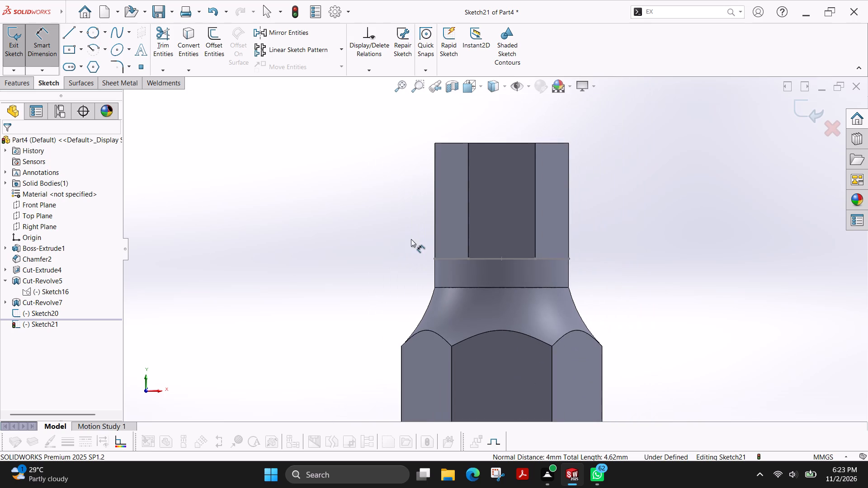
middle_drag(411, 239, 415, 241)
click(11, 48)
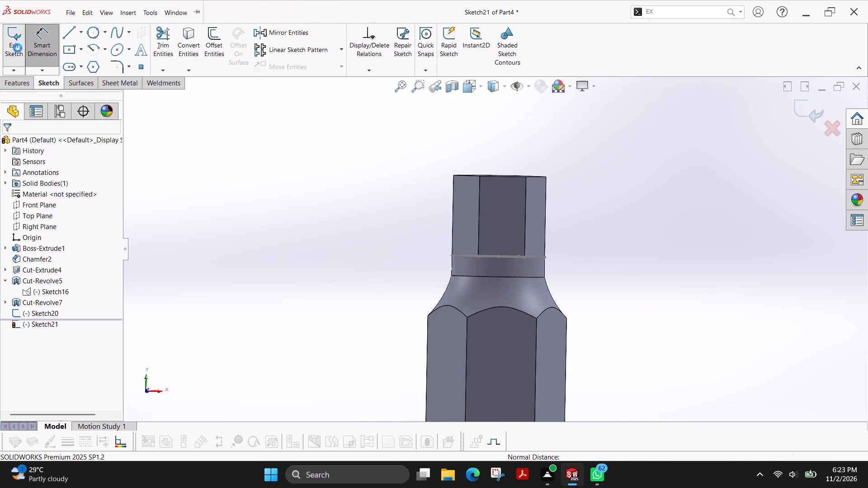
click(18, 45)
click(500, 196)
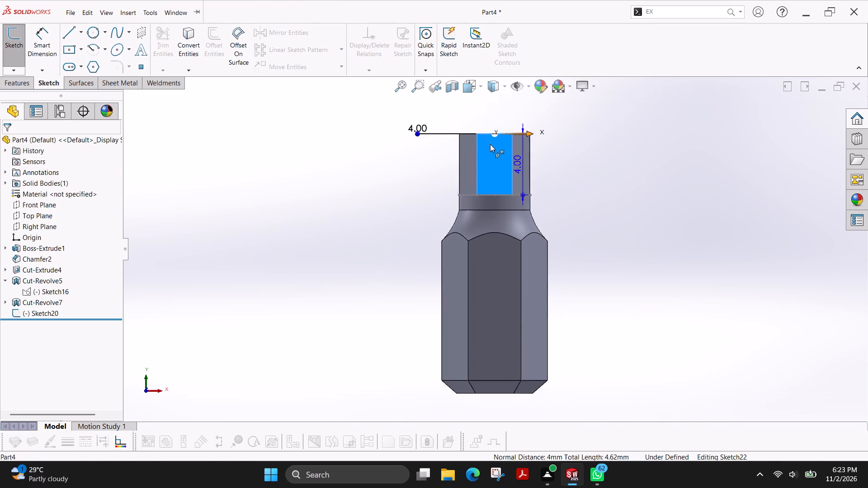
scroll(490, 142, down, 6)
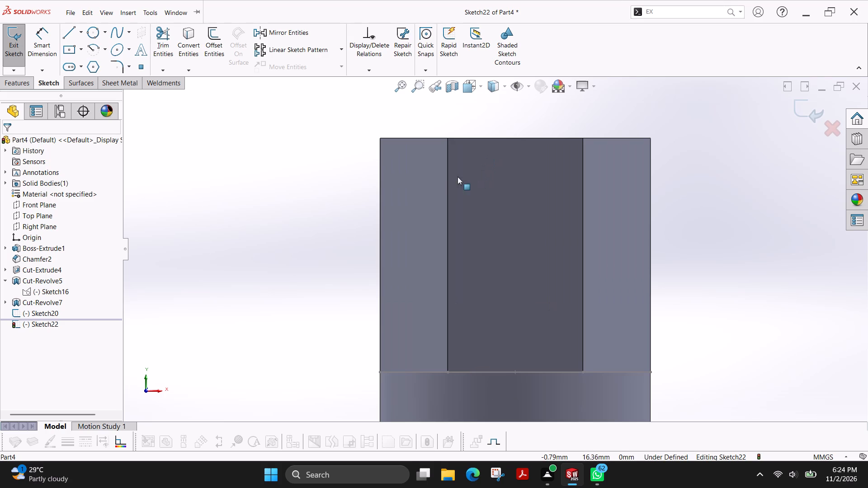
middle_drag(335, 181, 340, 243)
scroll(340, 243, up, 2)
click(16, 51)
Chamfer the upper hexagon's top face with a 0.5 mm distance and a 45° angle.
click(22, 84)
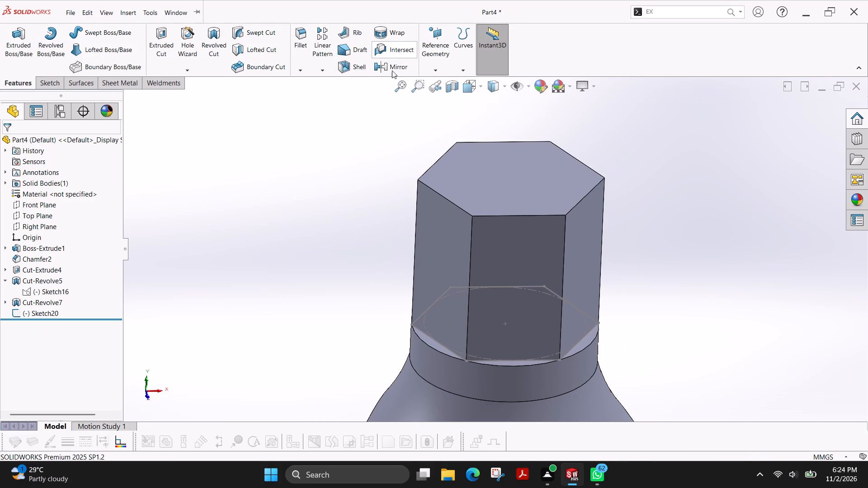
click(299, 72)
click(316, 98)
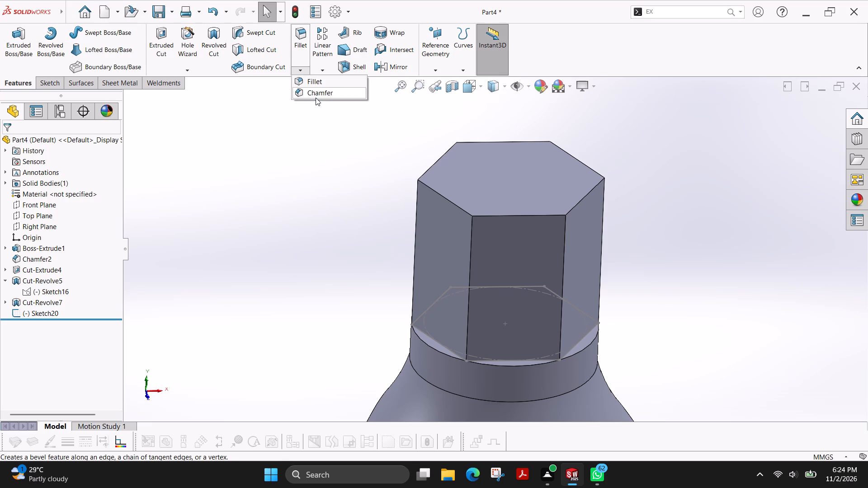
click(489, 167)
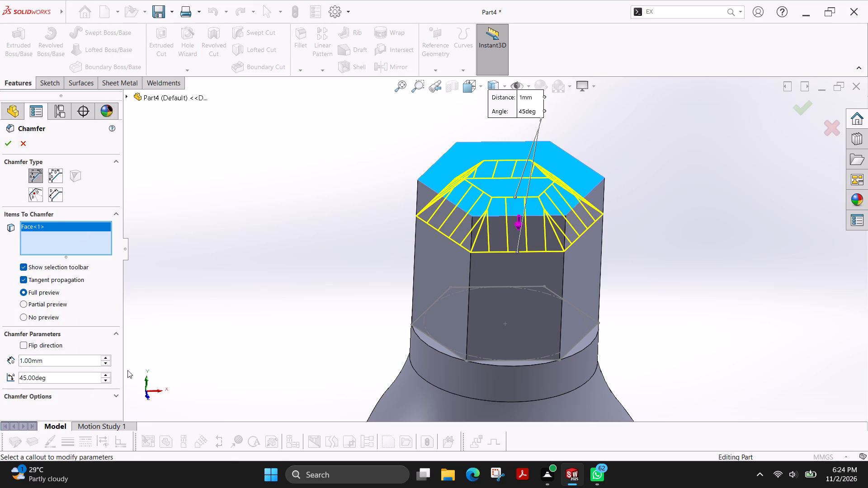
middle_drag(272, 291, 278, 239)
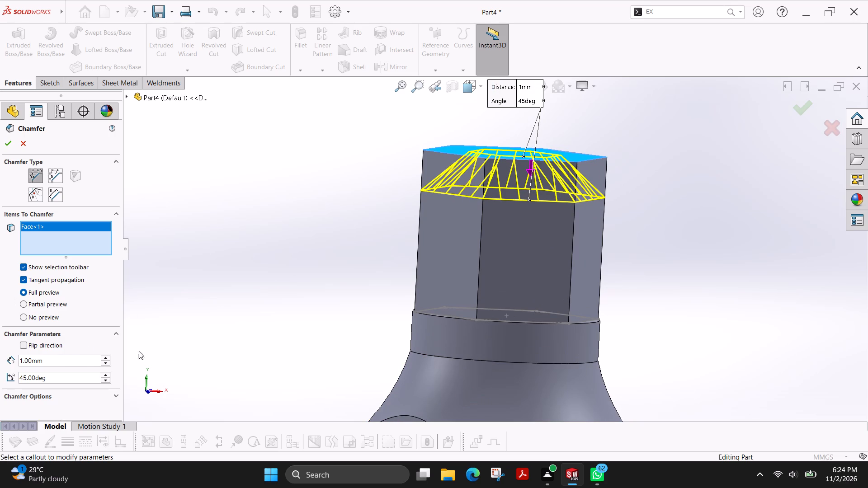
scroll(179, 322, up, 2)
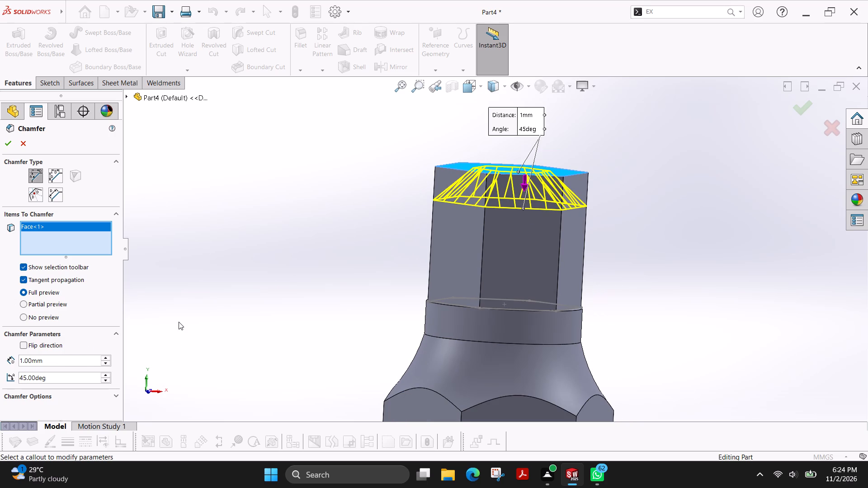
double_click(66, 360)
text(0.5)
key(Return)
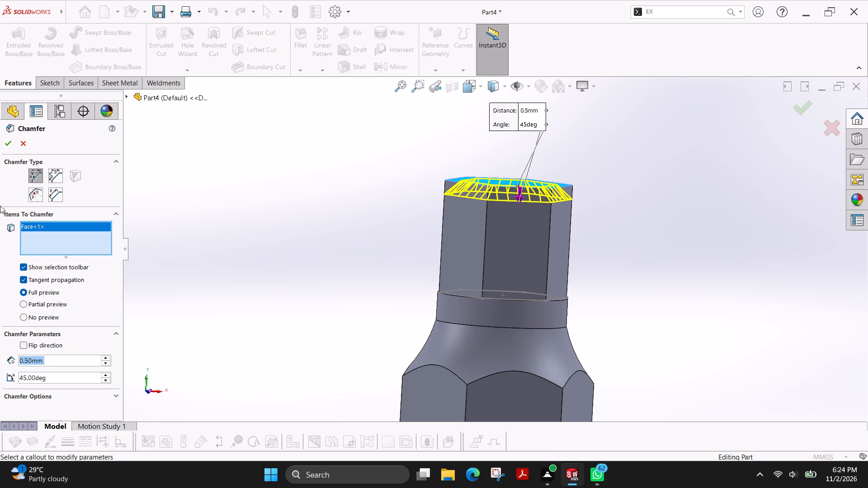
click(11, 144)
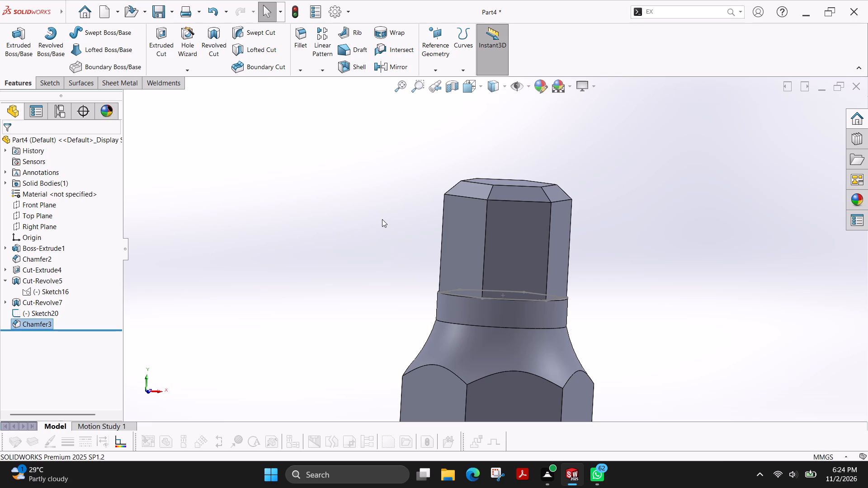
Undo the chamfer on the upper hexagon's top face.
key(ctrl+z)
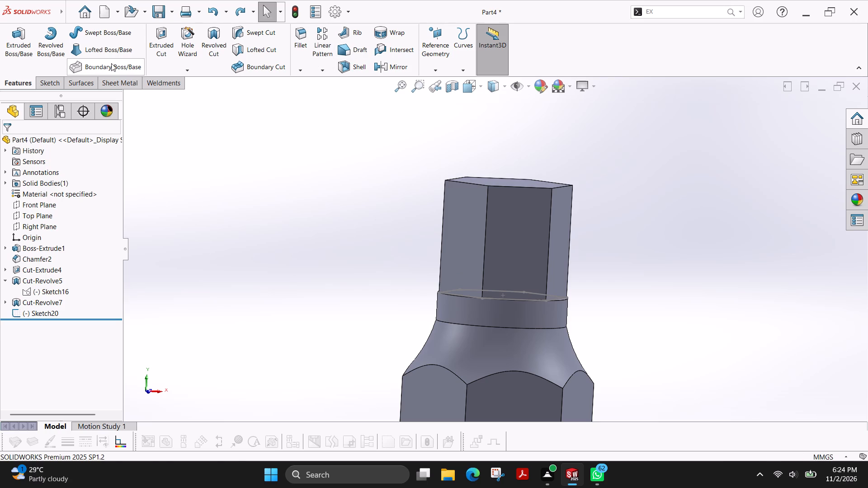
Sketch a closed triangle on the upper hexagon's front flat across its upper-left corner, with a horizontal side about 3.5 mm long level with the top edge.
click(58, 80)
click(5, 38)
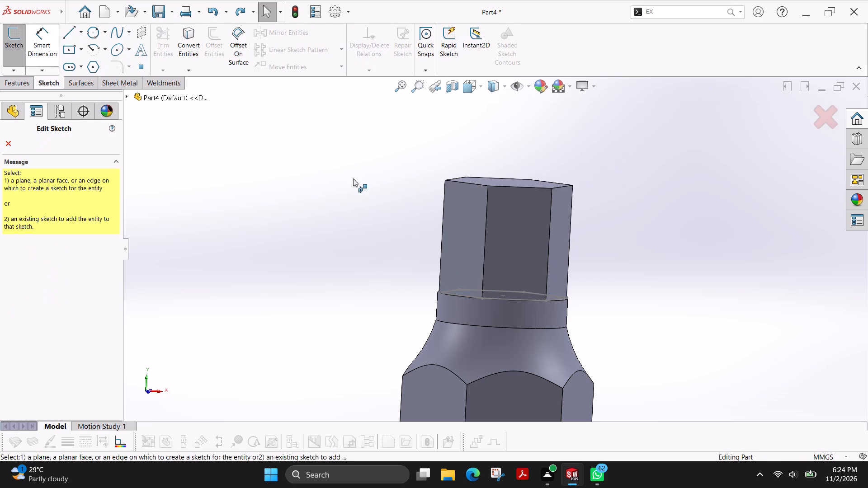
click(505, 223)
scroll(505, 139, down, 4)
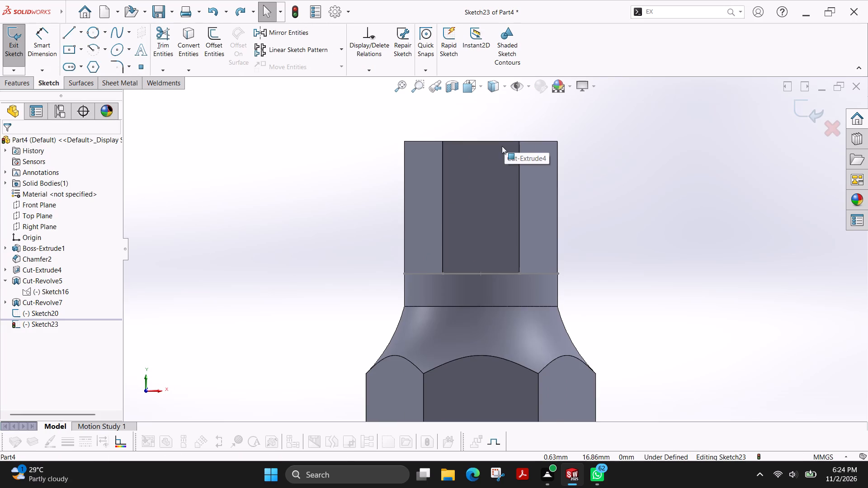
scroll(501, 148, down, 3)
click(69, 36)
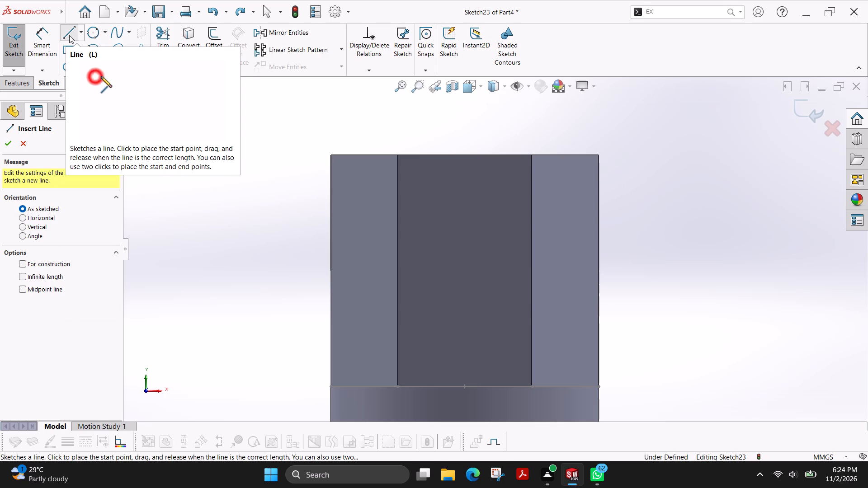
click(382, 155)
click(183, 294)
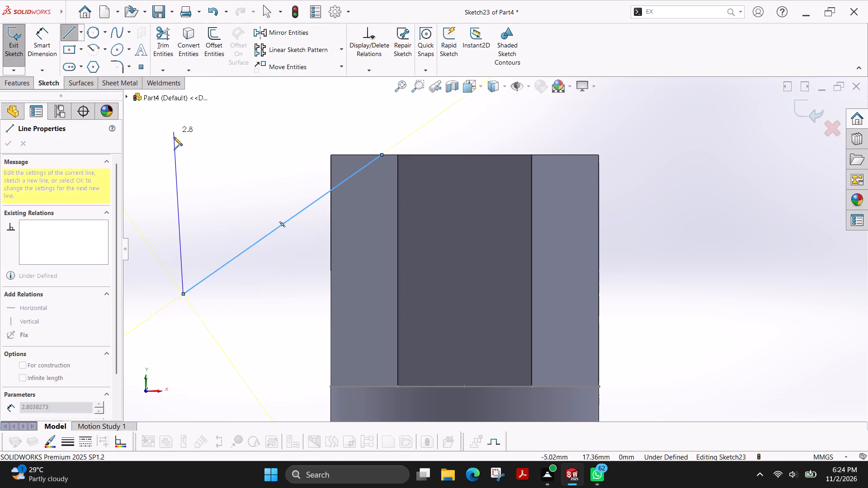
click(177, 154)
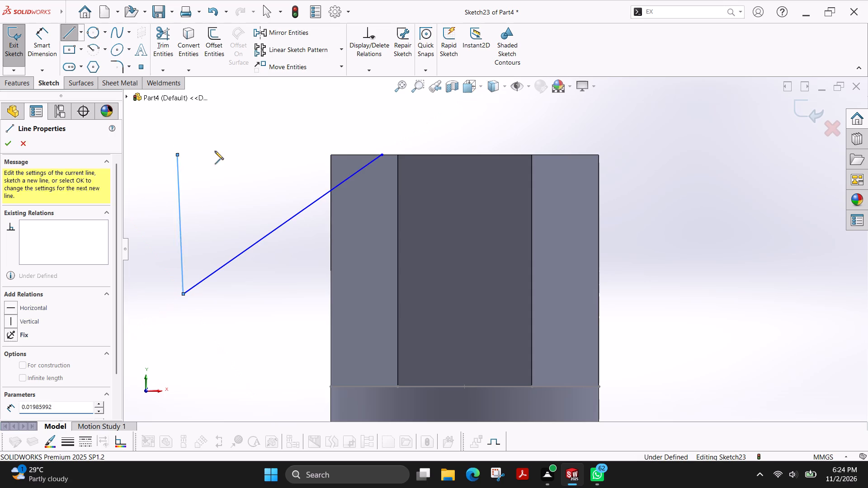
click(382, 154)
key(Escape)
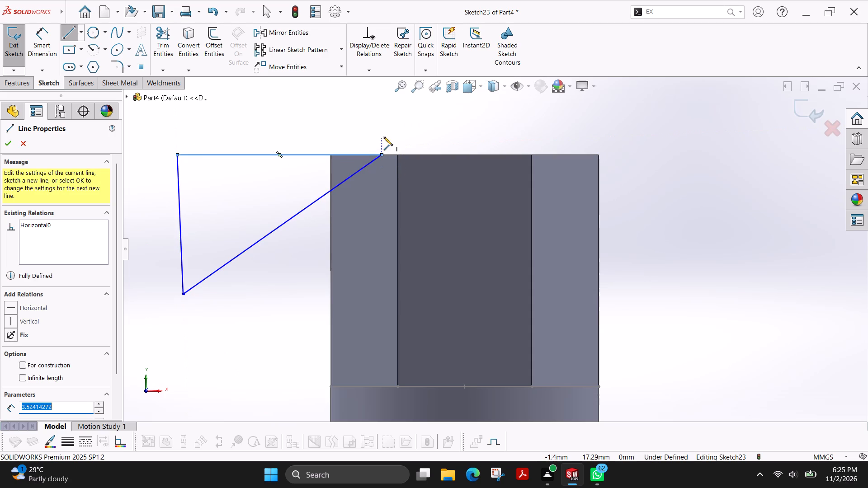
key(Escape)
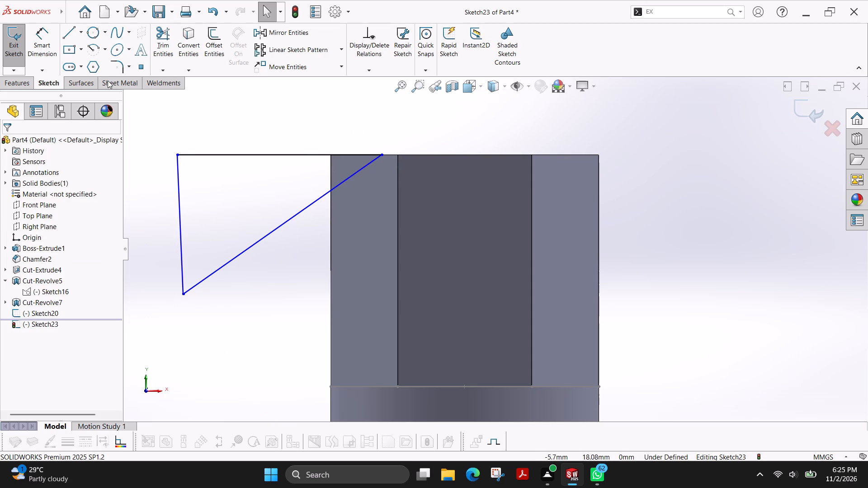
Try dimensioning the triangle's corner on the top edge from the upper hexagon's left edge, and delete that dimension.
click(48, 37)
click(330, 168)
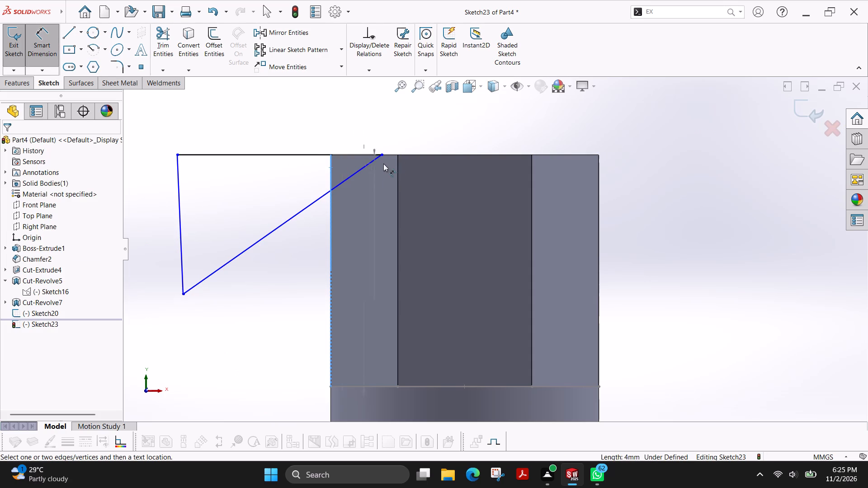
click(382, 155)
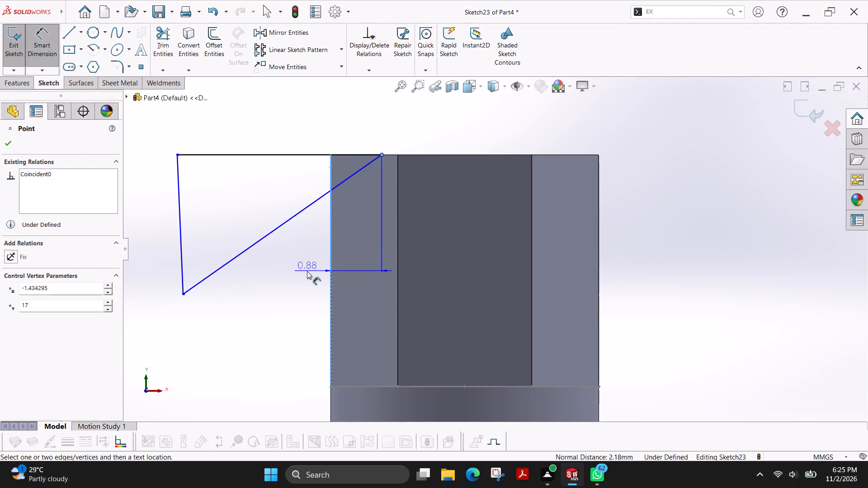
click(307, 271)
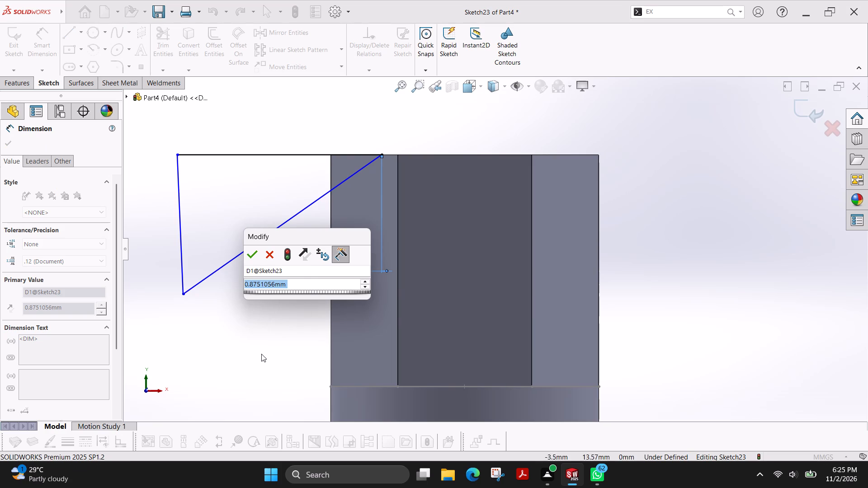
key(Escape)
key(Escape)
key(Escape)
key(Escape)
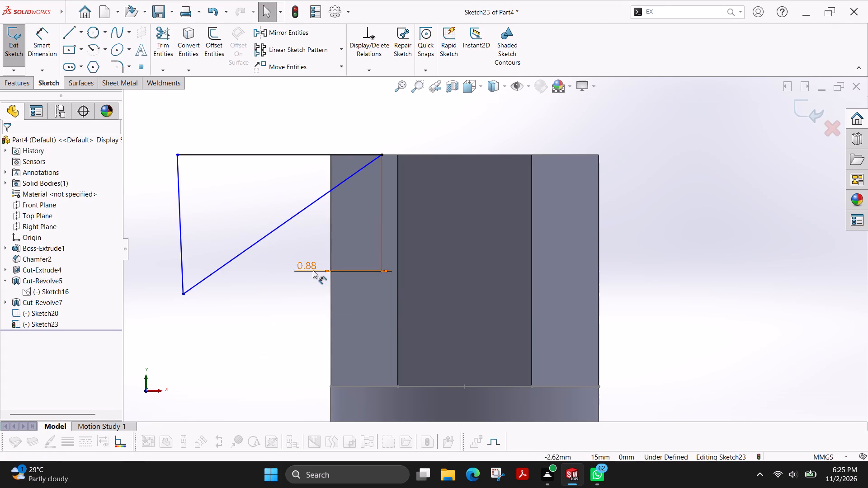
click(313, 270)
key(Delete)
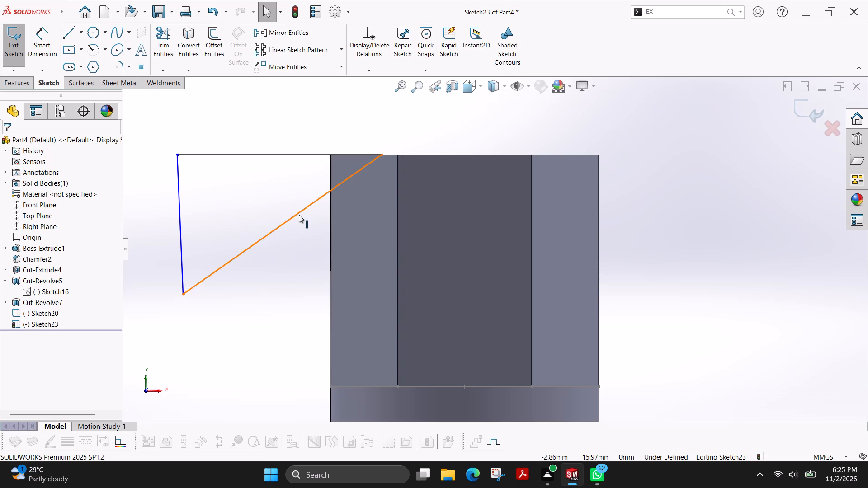
Dimension the angle between the triangle's sloped line and its horizontal top line at 45°.
click(45, 36)
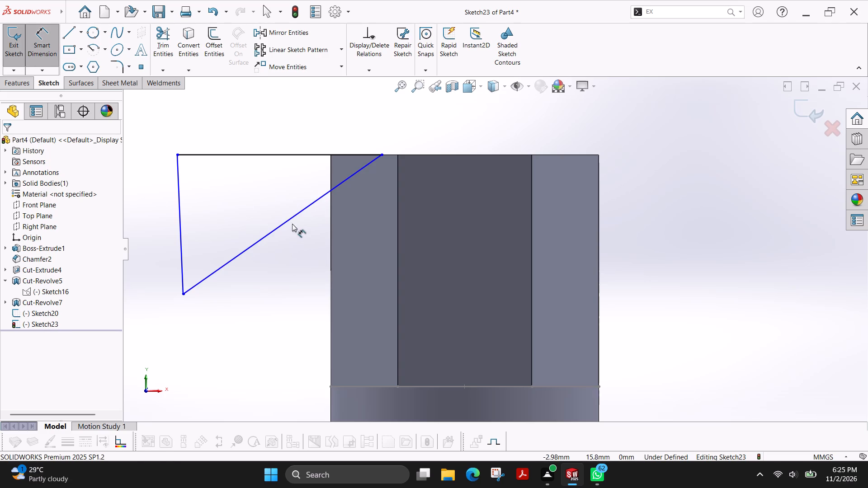
click(292, 220)
click(264, 153)
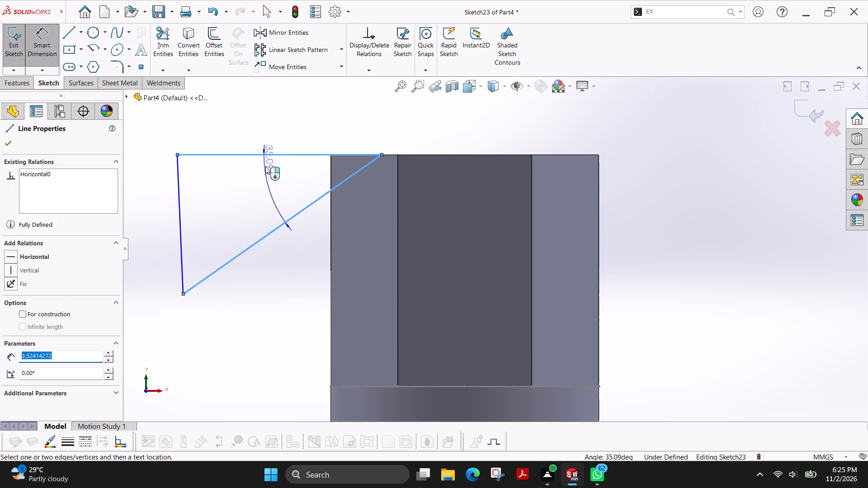
click(259, 183)
text(45)
key(Return)
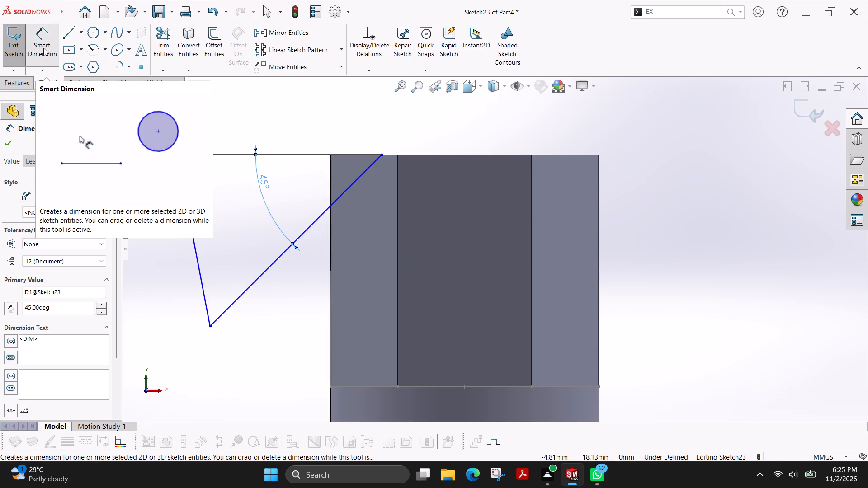
Sketch a vertical line along the upper hexagon's left edge, crossing the triangle's sloped side and extending above the top edge.
click(69, 33)
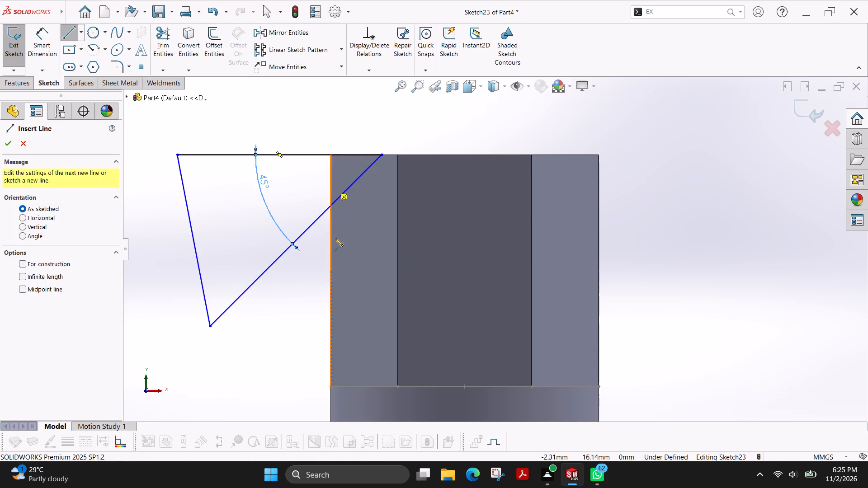
click(331, 251)
click(333, 112)
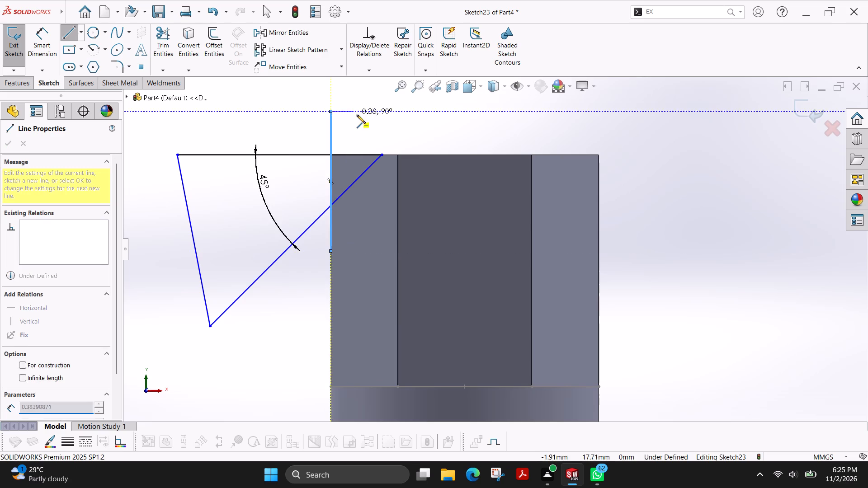
key(Escape)
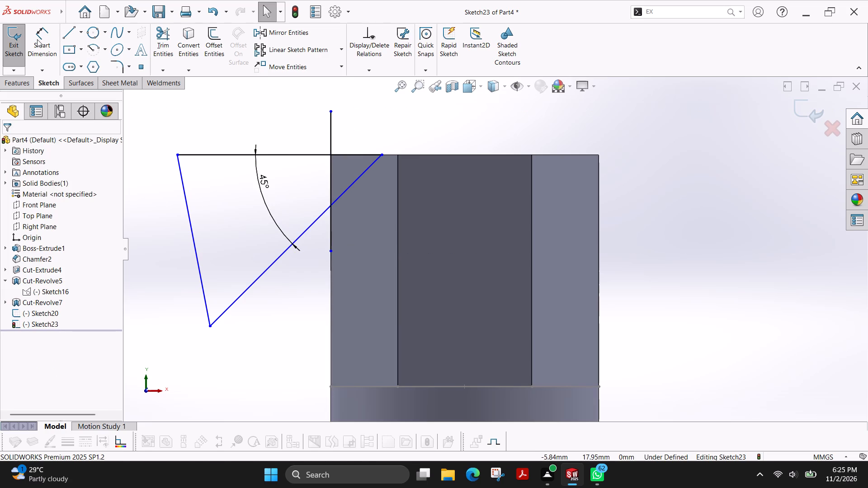
Trim the triangle's parts outside the hexagon and the vertical line's overhanging ends, leaving a small corner triangle.
click(155, 38)
drag(288, 128, 292, 178)
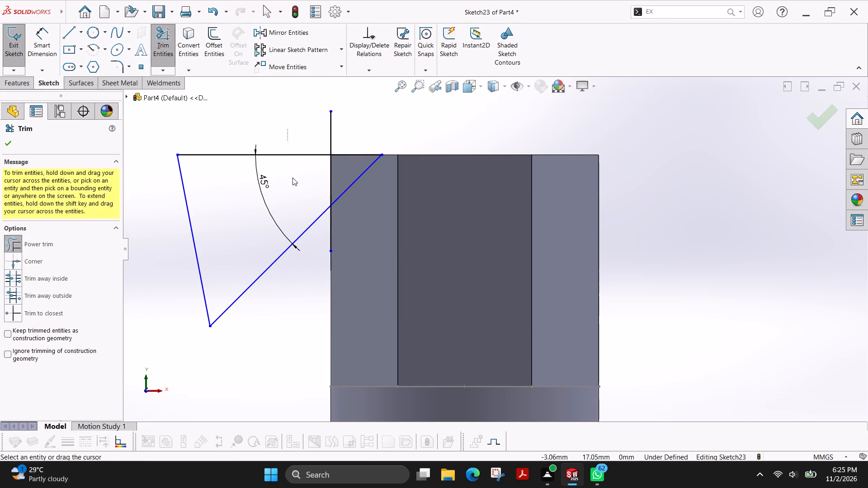
drag(292, 178, 278, 297)
drag(234, 242, 184, 319)
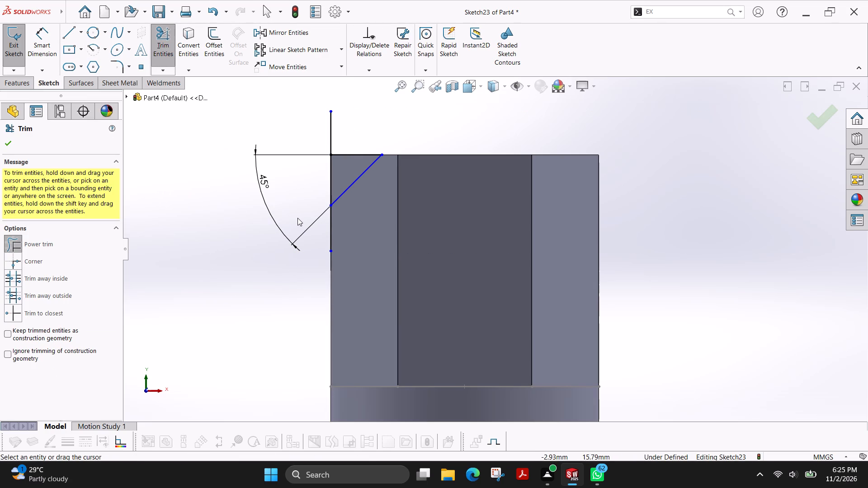
scroll(297, 217, down, 1)
scroll(297, 217, up, 1)
drag(390, 226, 348, 243)
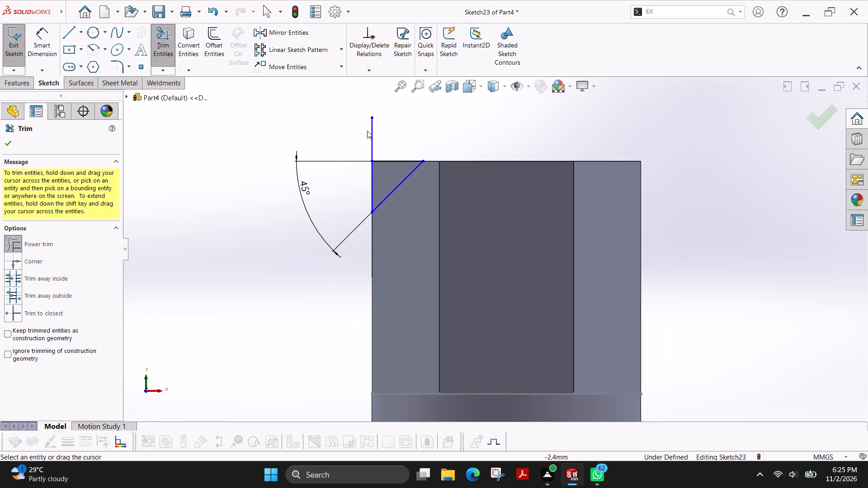
drag(382, 133, 349, 148)
scroll(349, 148, up, 1)
scroll(404, 151, down, 3)
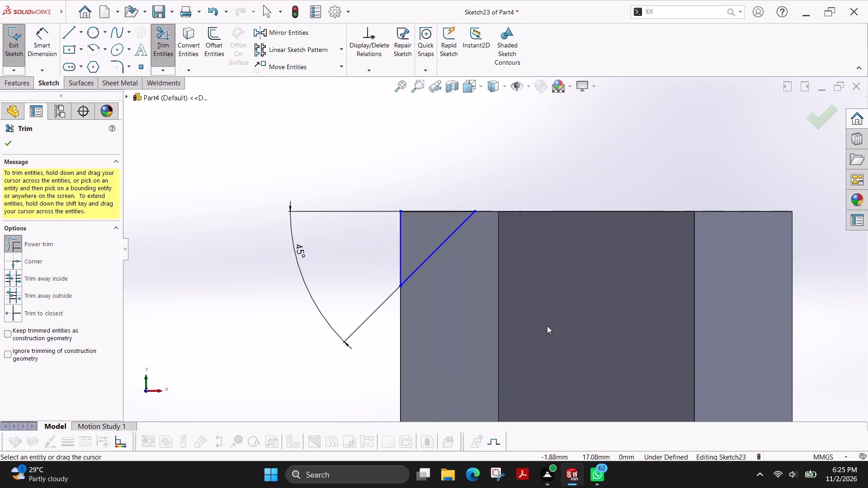
Dimension the corner triangle's vertical side at 0.5 mm.
click(46, 45)
click(401, 248)
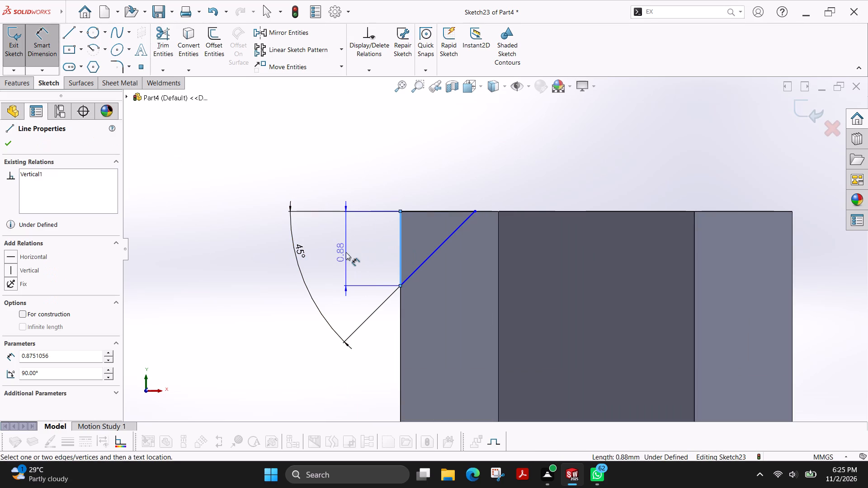
click(345, 252)
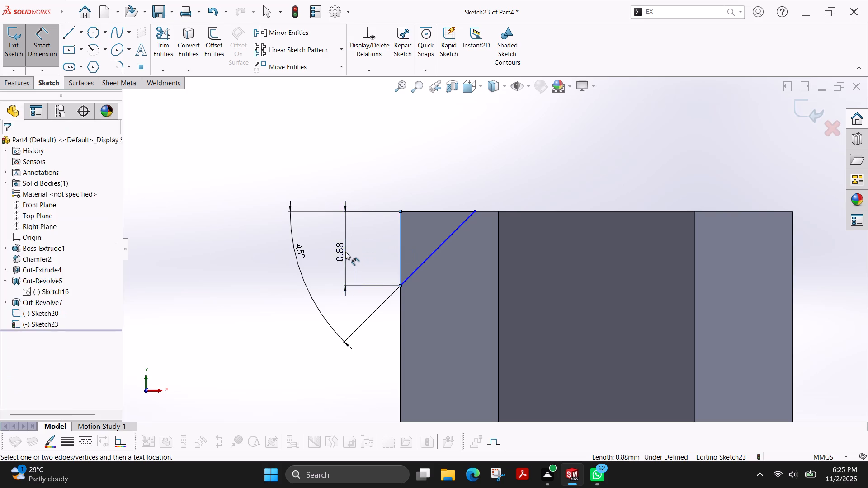
key(0)
text(.5)
key(Return)
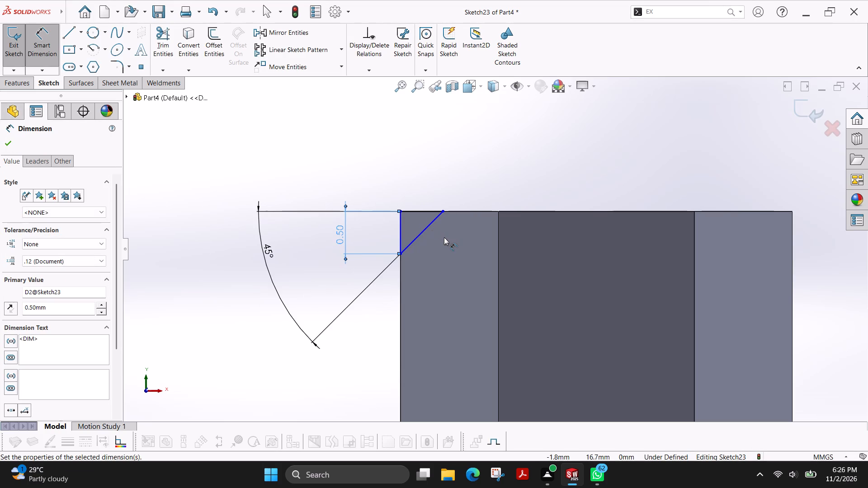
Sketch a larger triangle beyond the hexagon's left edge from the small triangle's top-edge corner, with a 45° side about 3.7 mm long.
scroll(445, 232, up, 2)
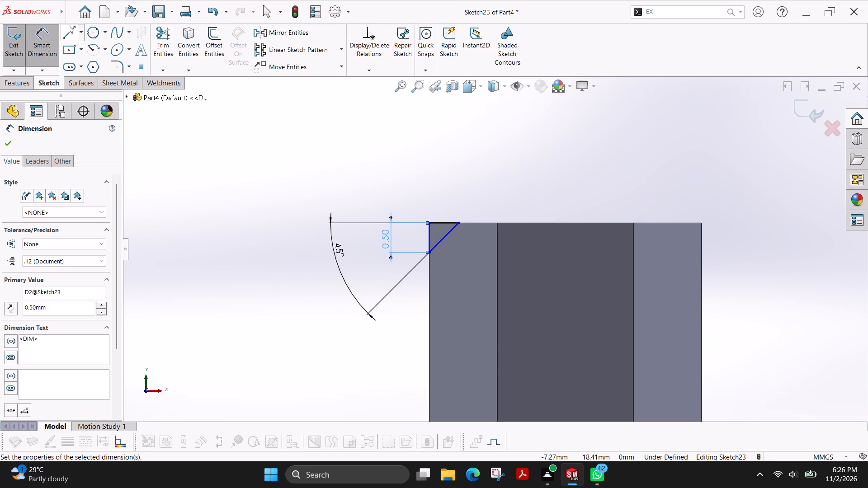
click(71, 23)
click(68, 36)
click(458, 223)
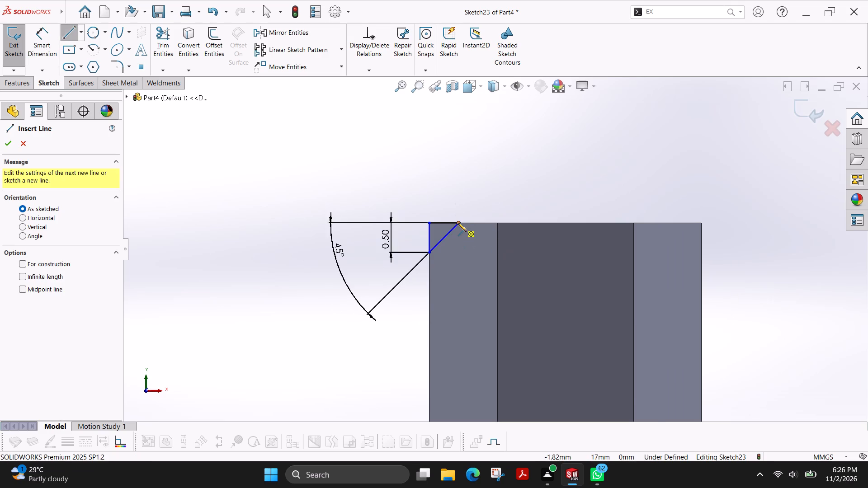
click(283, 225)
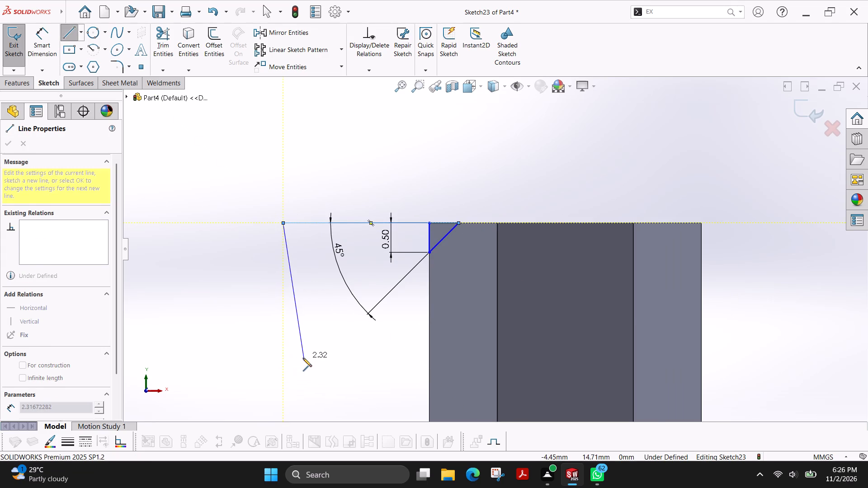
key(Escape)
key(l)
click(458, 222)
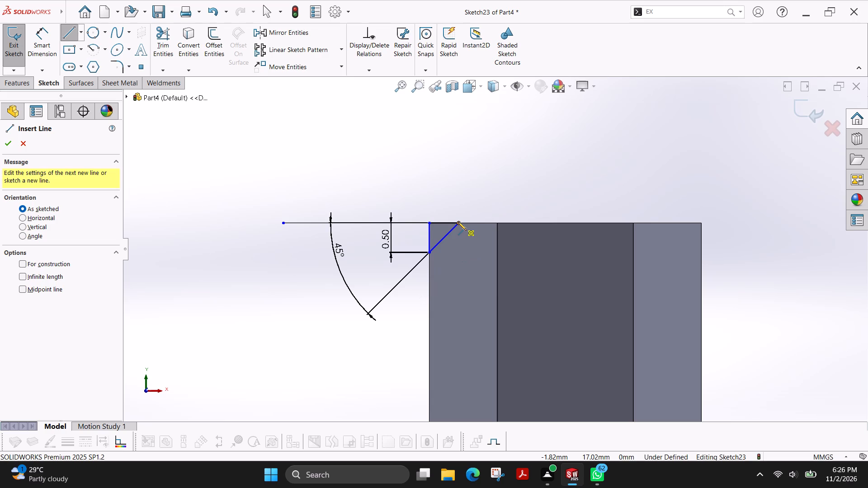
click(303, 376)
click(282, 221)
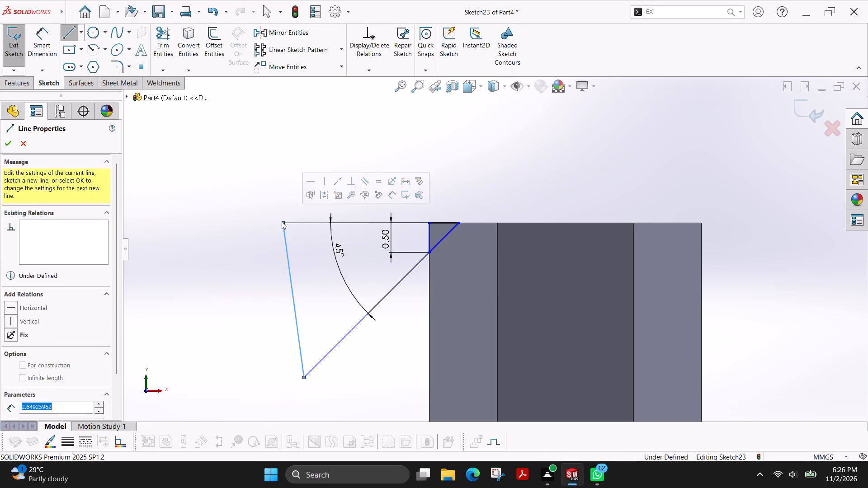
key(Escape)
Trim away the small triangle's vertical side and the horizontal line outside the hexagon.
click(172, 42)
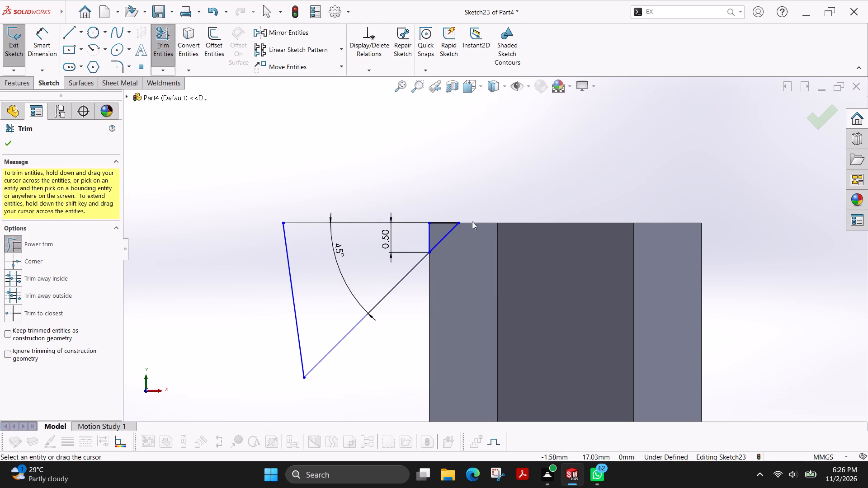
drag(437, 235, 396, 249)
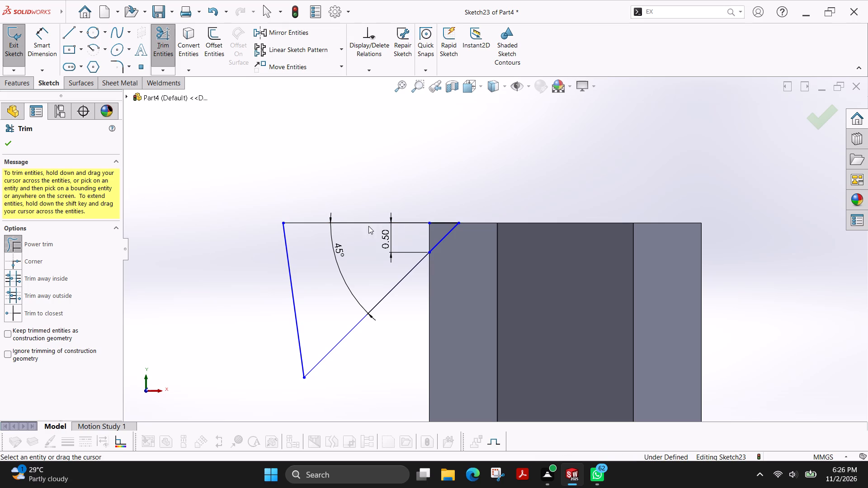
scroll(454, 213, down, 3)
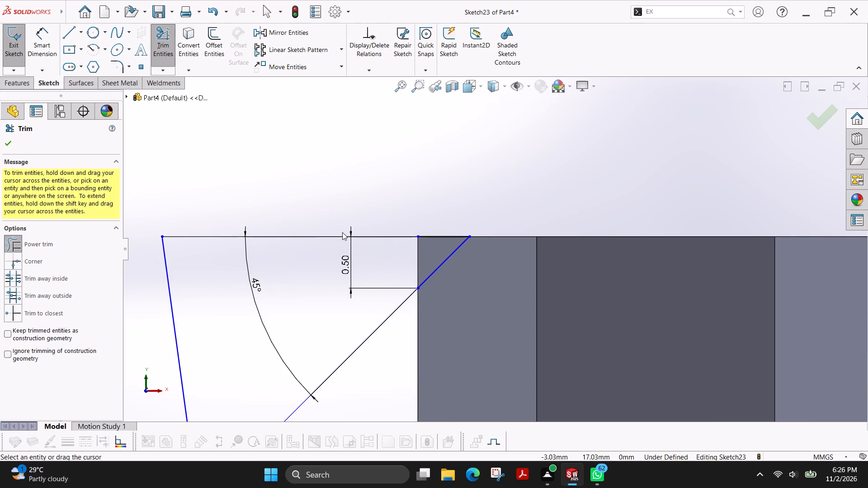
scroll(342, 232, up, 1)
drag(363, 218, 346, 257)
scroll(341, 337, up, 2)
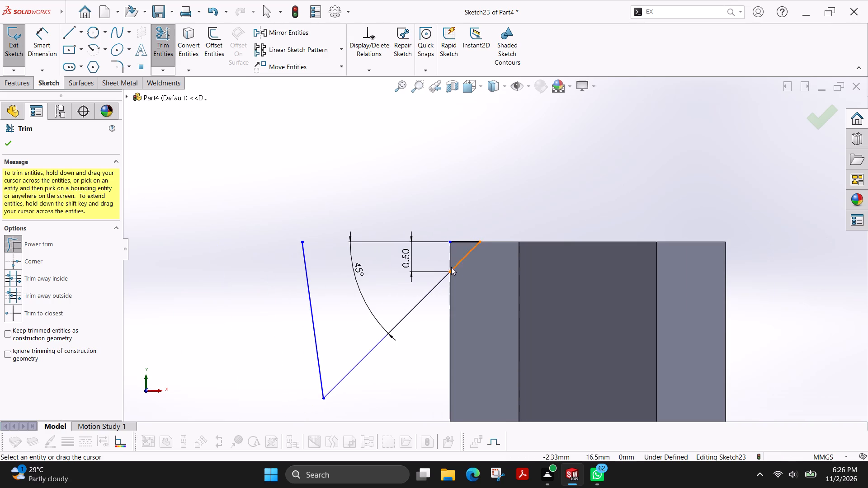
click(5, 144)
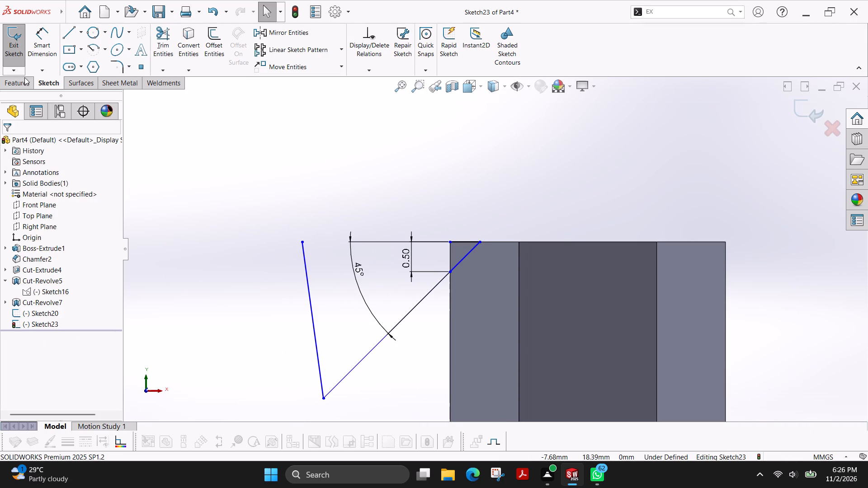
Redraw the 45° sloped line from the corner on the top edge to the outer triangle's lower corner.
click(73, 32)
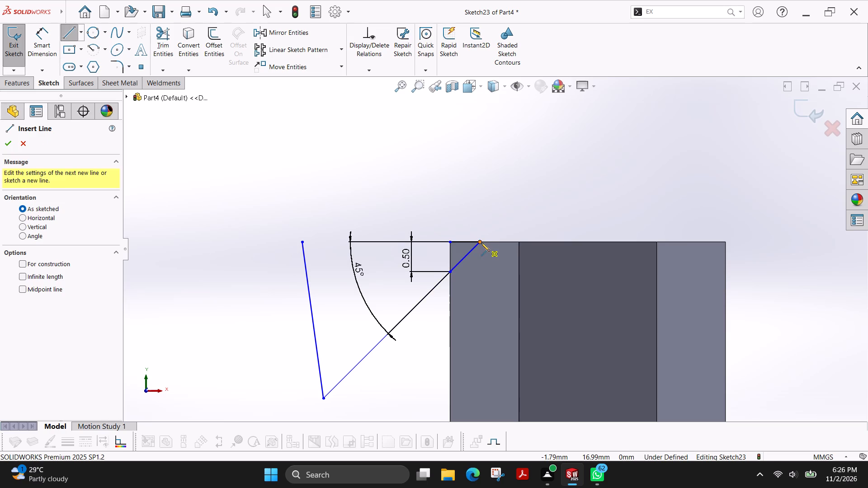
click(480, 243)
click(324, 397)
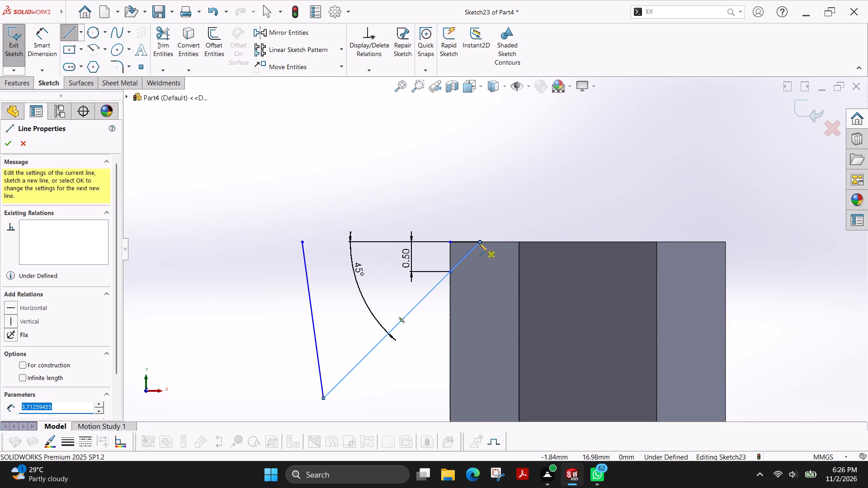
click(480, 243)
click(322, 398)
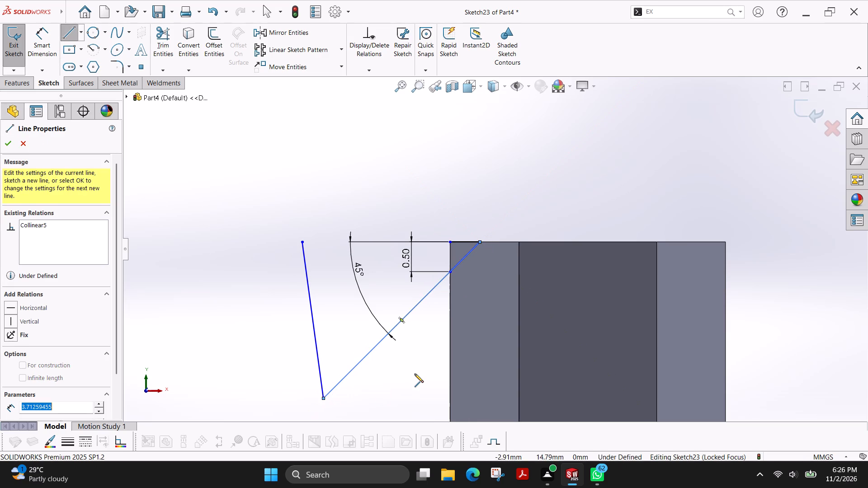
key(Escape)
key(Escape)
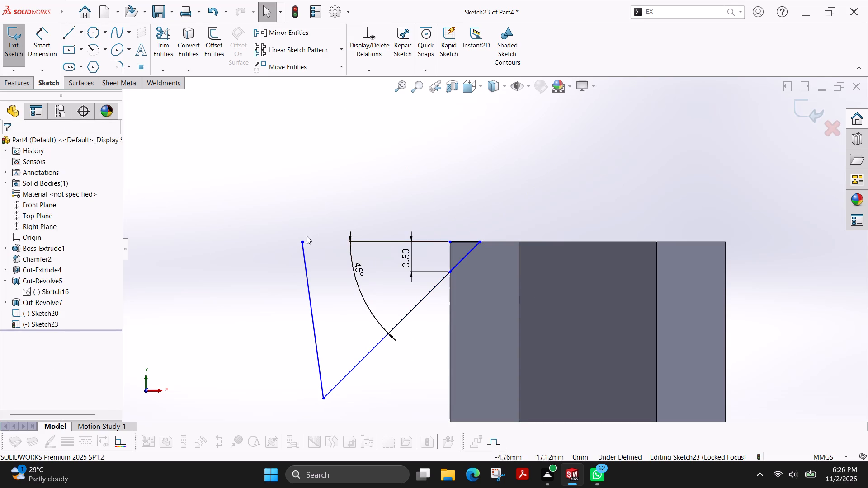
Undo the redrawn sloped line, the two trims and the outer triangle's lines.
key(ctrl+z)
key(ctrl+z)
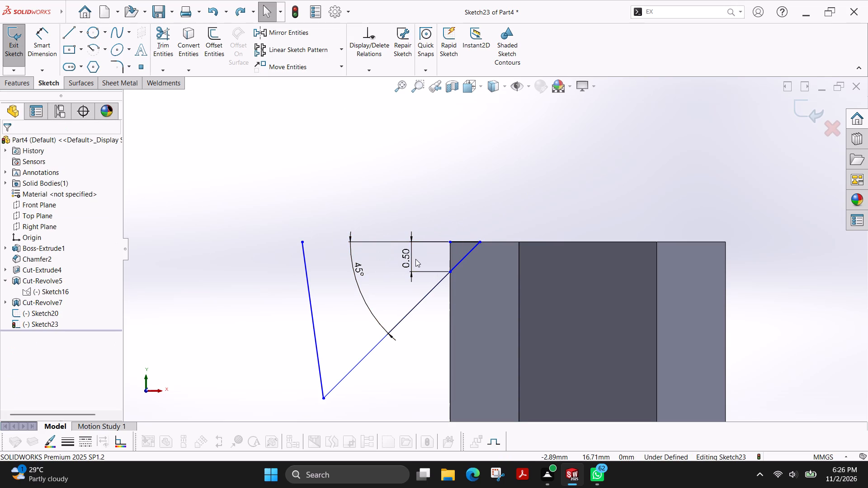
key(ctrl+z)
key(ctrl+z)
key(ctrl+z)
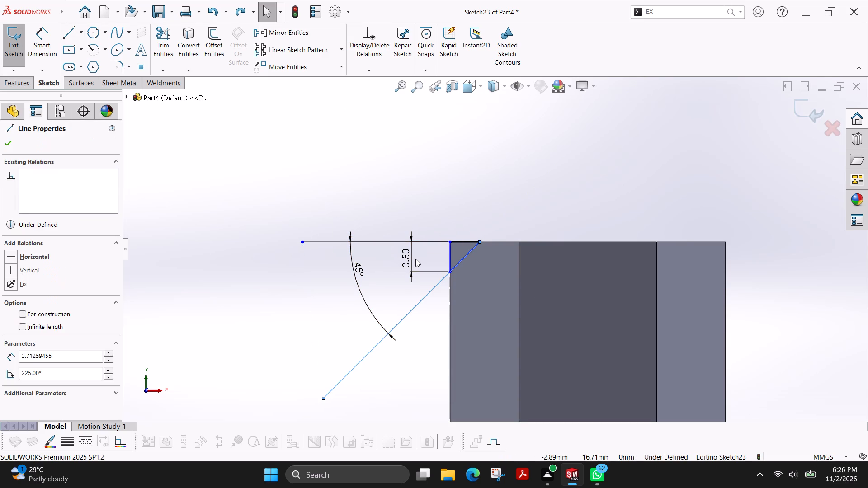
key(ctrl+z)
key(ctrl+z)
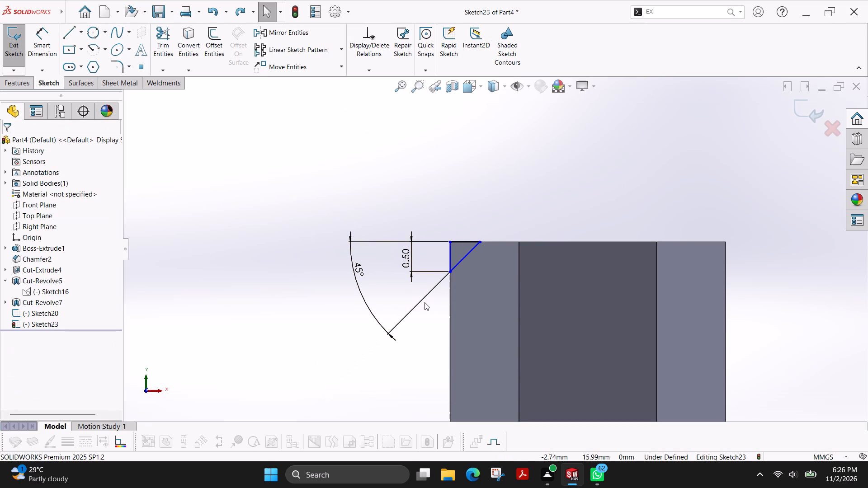
Reposition the 45° angle dimension clear of the part, outside the 0.50 mm dimension.
drag(388, 335, 571, 235)
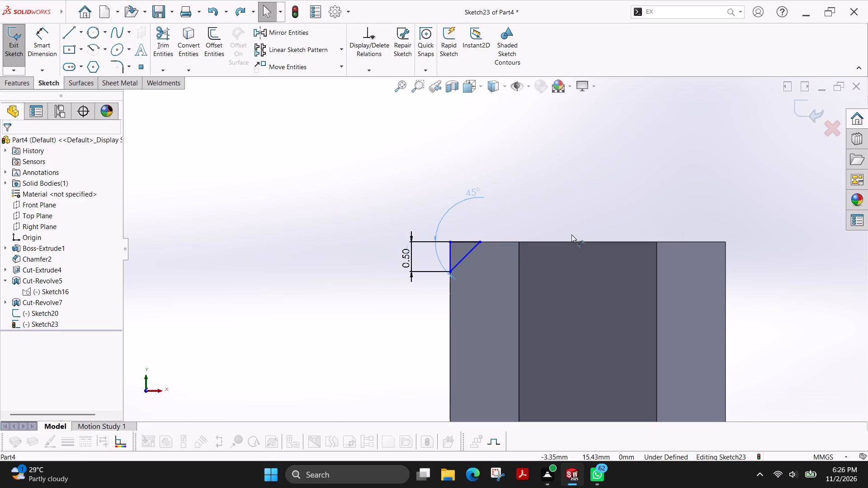
drag(571, 235, 514, 280)
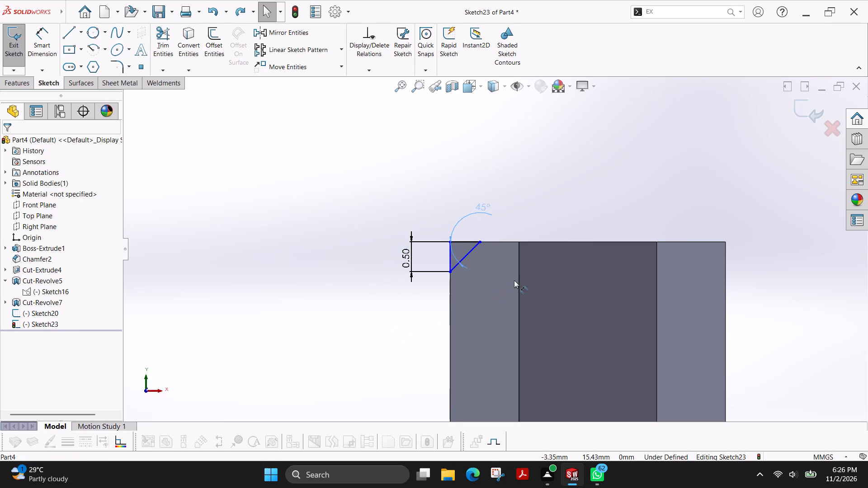
drag(514, 280, 335, 359)
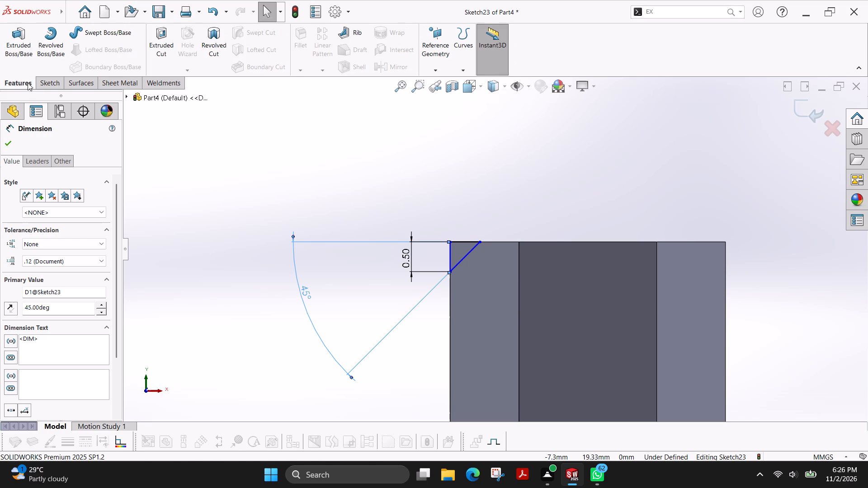
Sketch a vertical axis line about 3 mm long down from the midpoint of the upper hexagon's top edge.
click(219, 45)
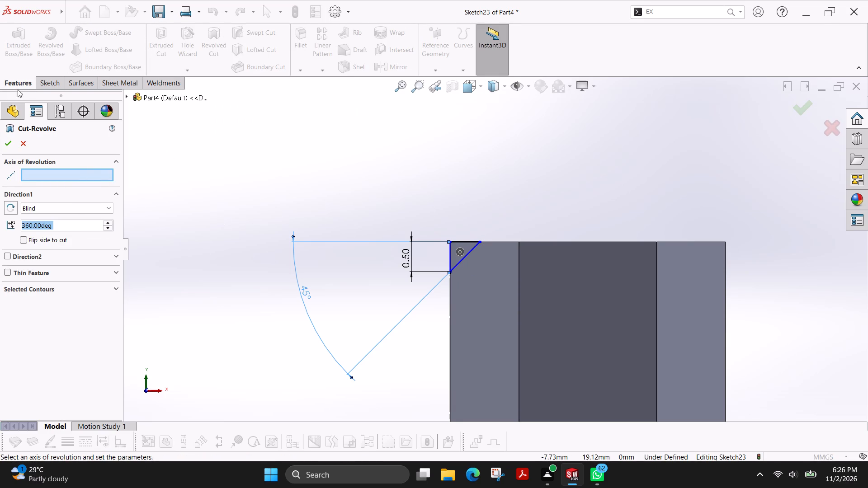
click(19, 144)
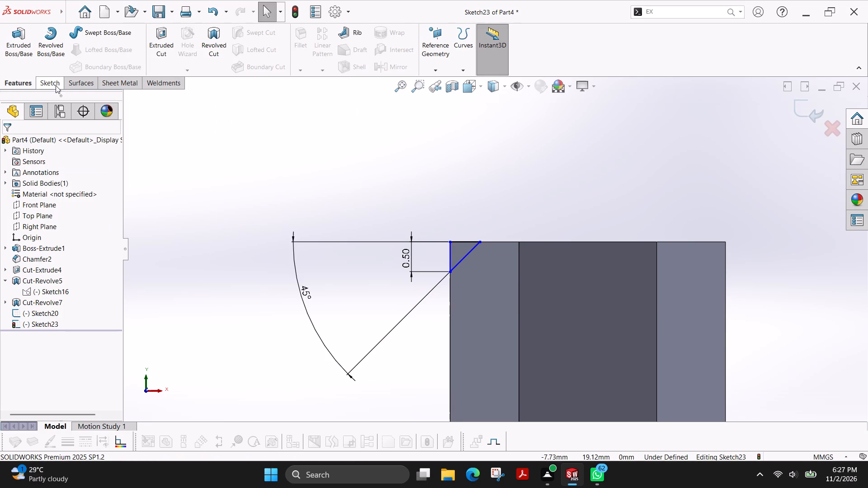
click(56, 85)
click(69, 28)
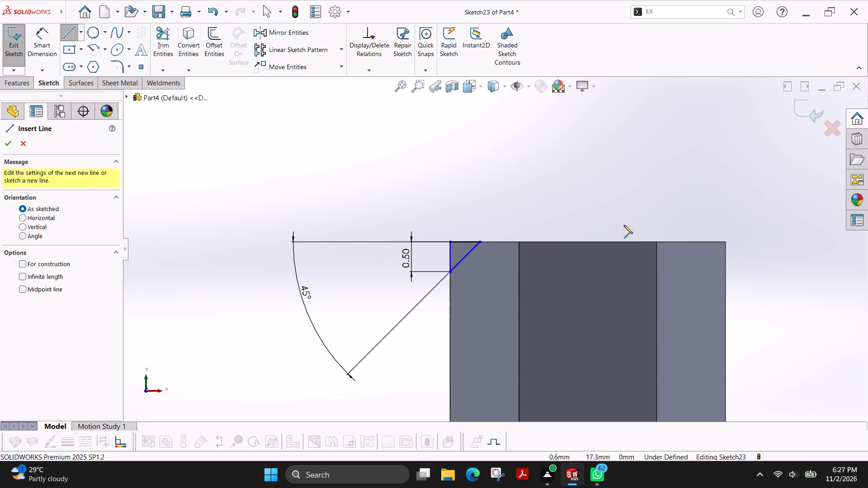
click(589, 242)
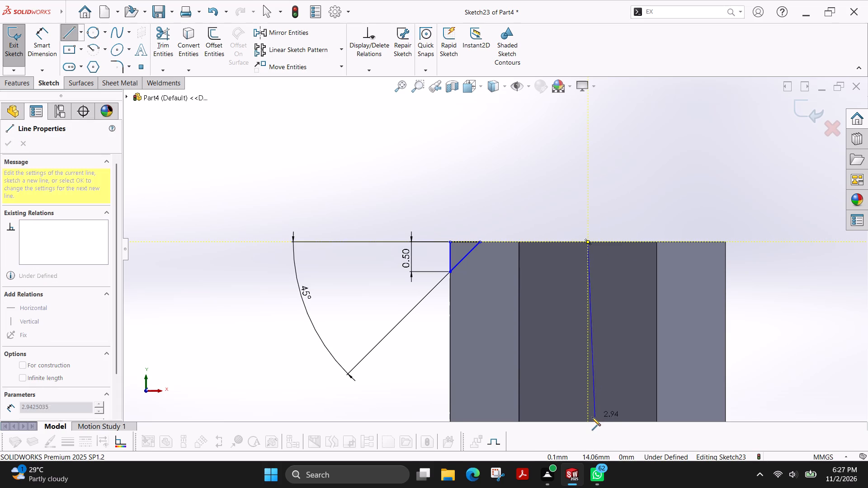
click(588, 418)
key(Escape)
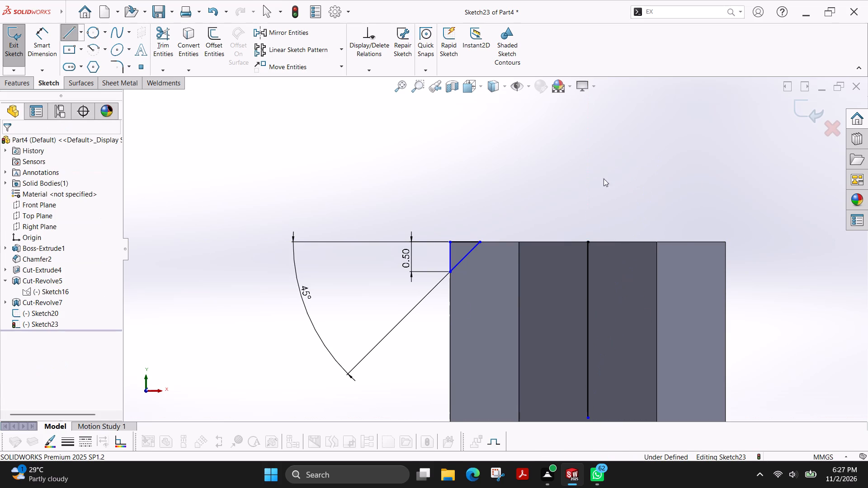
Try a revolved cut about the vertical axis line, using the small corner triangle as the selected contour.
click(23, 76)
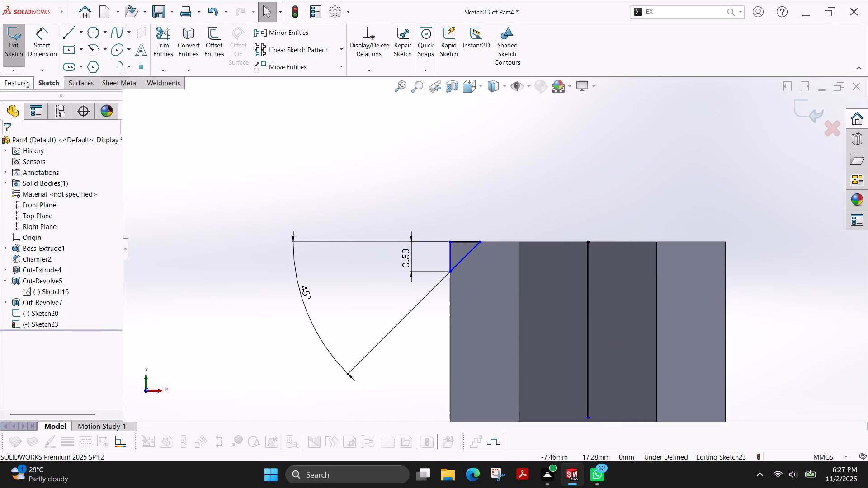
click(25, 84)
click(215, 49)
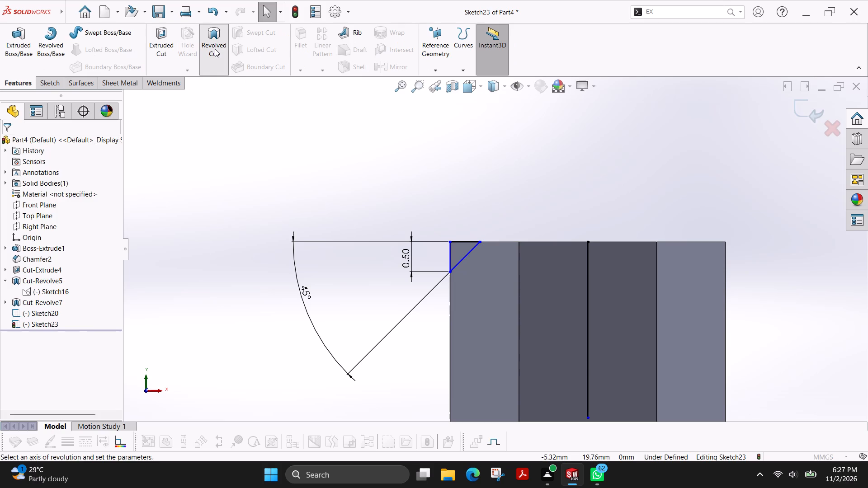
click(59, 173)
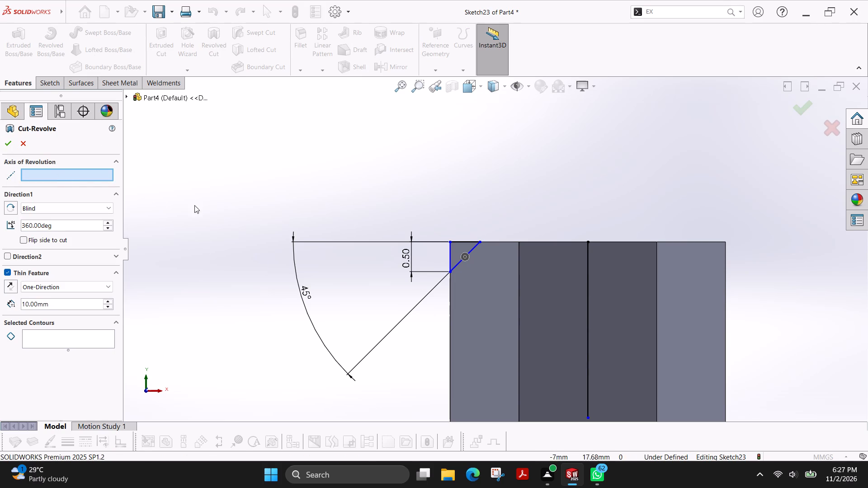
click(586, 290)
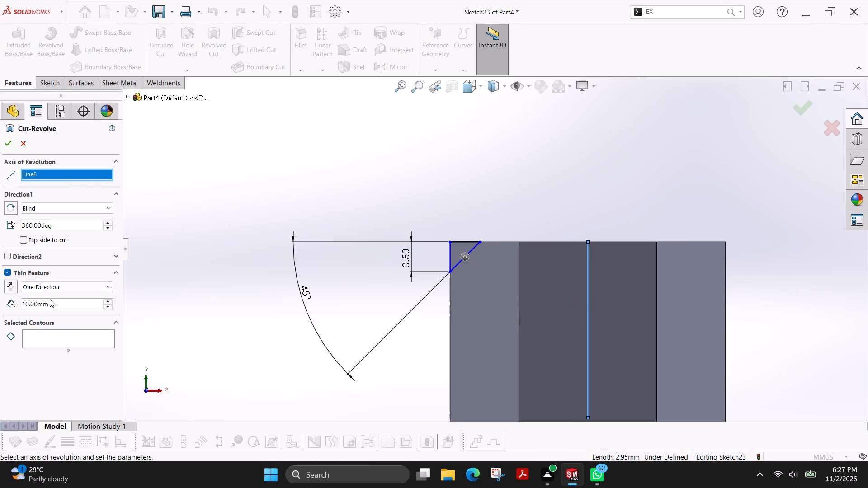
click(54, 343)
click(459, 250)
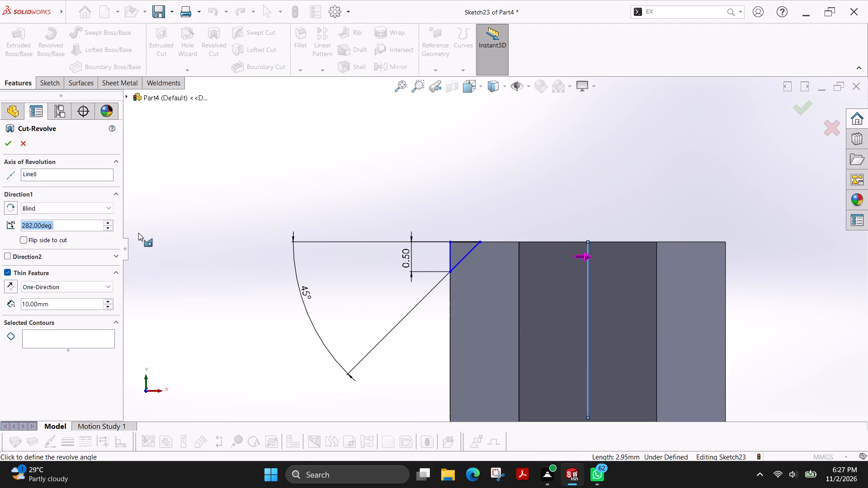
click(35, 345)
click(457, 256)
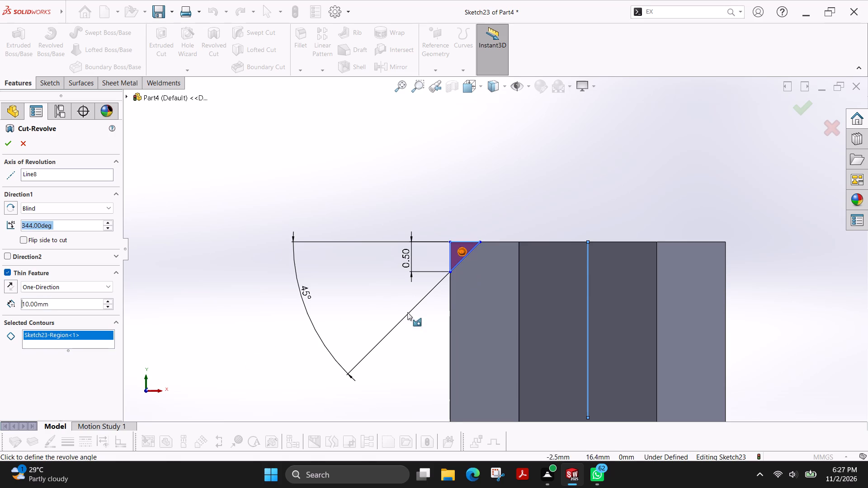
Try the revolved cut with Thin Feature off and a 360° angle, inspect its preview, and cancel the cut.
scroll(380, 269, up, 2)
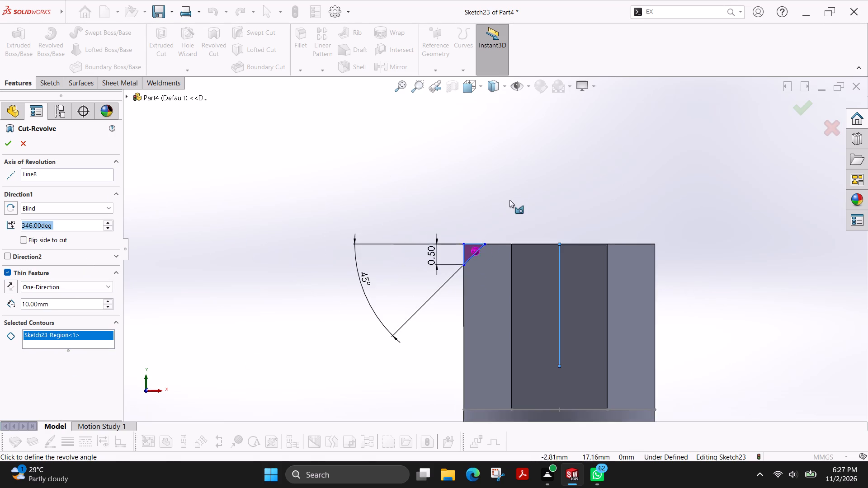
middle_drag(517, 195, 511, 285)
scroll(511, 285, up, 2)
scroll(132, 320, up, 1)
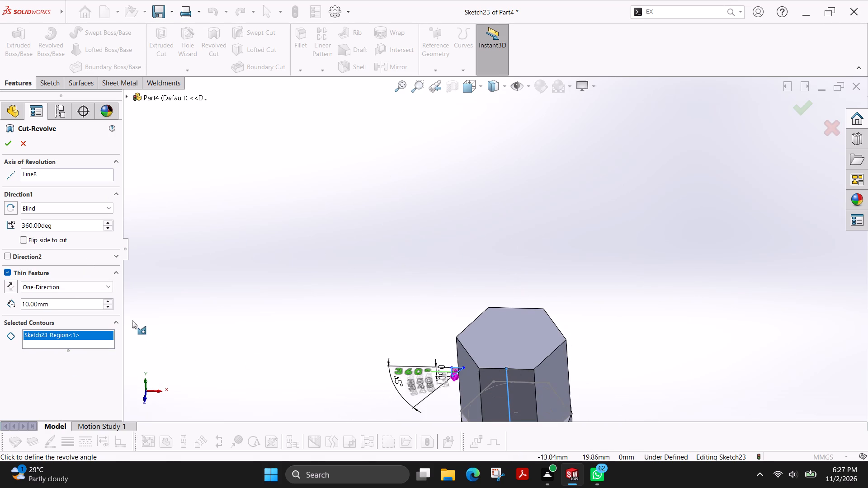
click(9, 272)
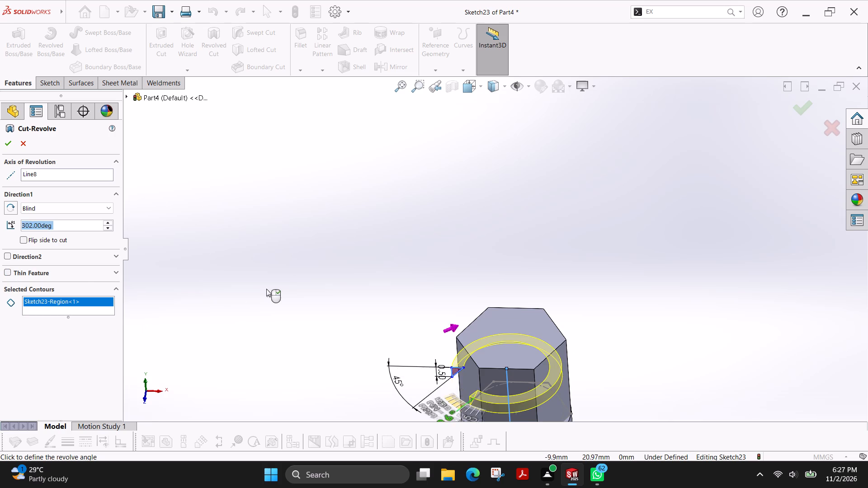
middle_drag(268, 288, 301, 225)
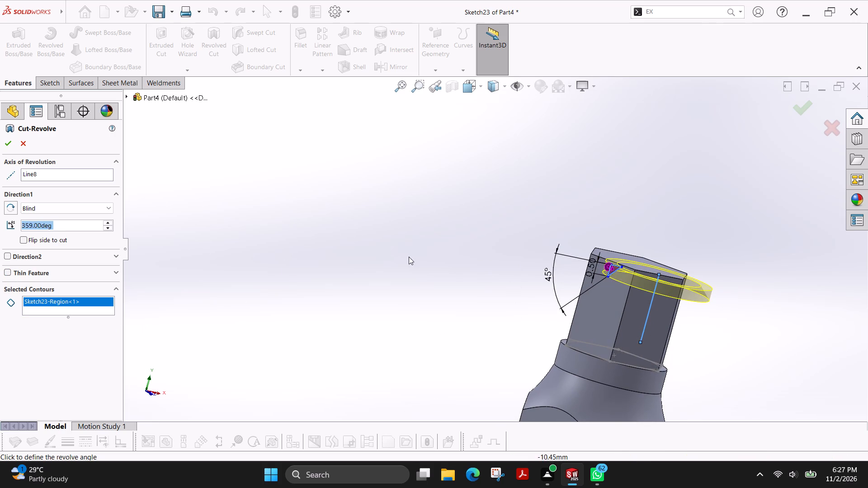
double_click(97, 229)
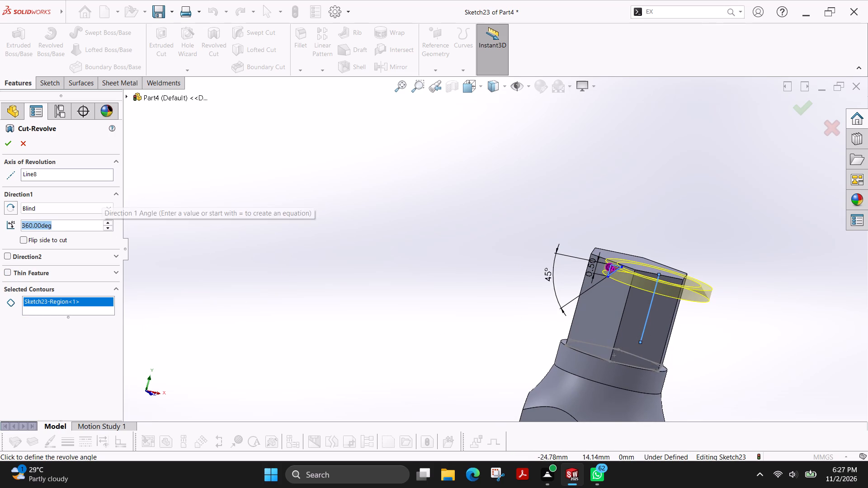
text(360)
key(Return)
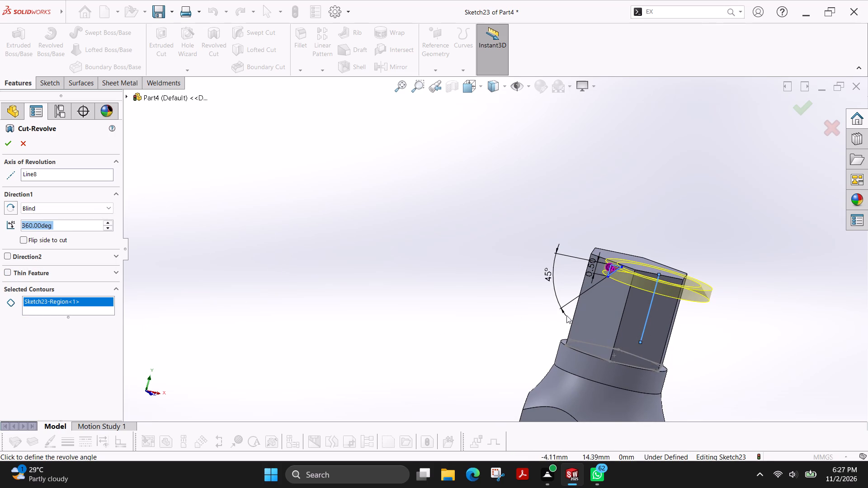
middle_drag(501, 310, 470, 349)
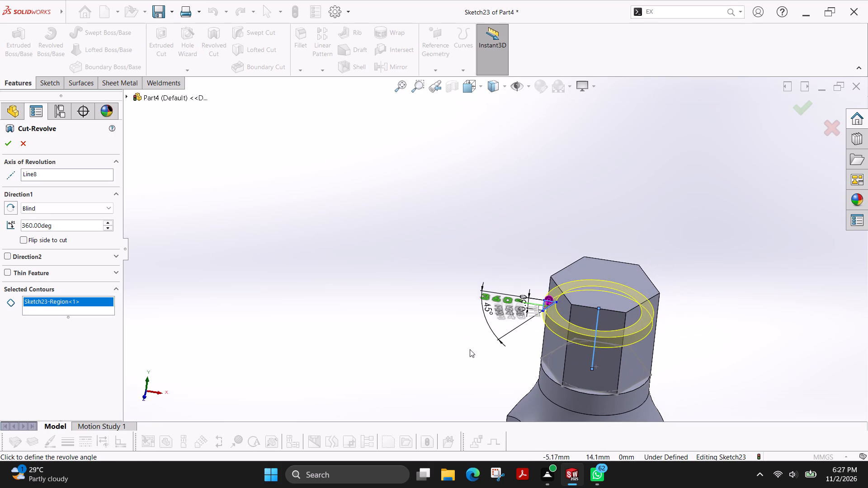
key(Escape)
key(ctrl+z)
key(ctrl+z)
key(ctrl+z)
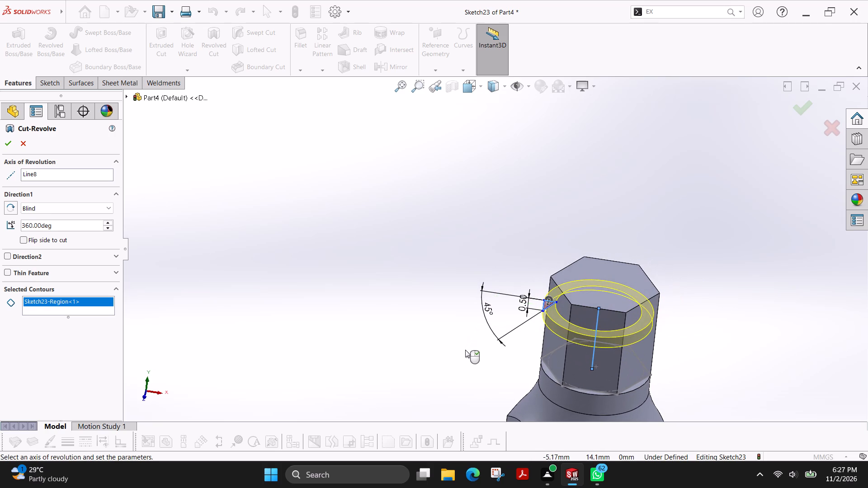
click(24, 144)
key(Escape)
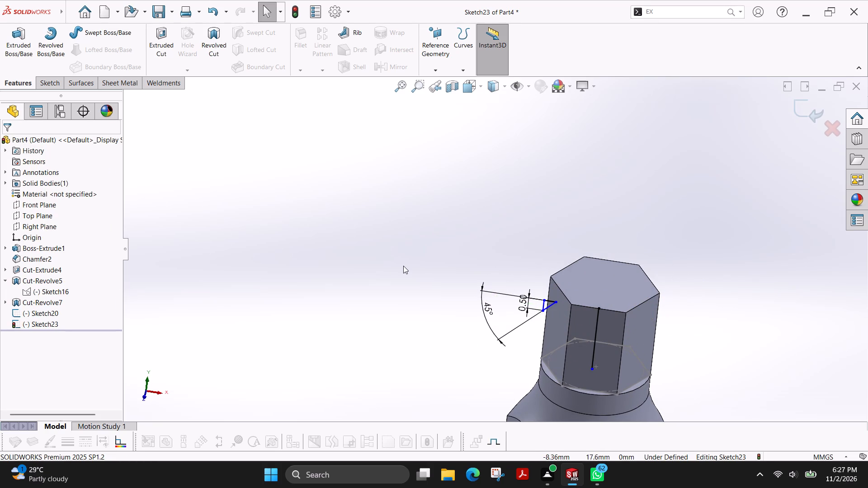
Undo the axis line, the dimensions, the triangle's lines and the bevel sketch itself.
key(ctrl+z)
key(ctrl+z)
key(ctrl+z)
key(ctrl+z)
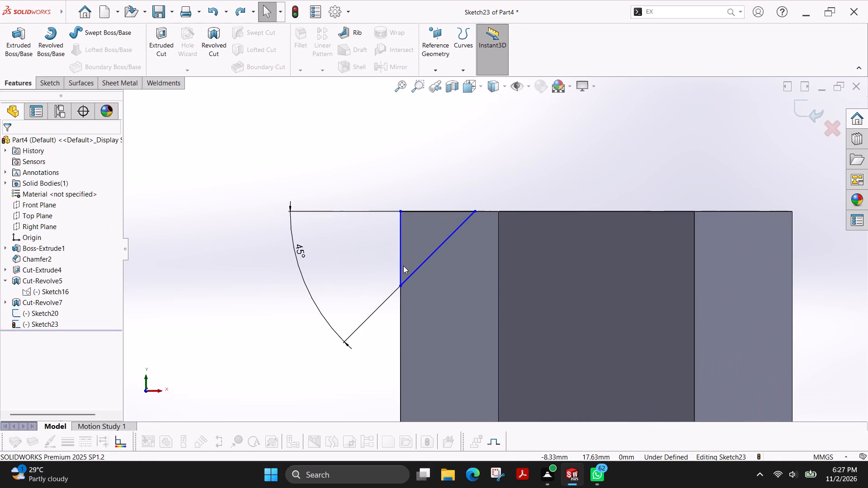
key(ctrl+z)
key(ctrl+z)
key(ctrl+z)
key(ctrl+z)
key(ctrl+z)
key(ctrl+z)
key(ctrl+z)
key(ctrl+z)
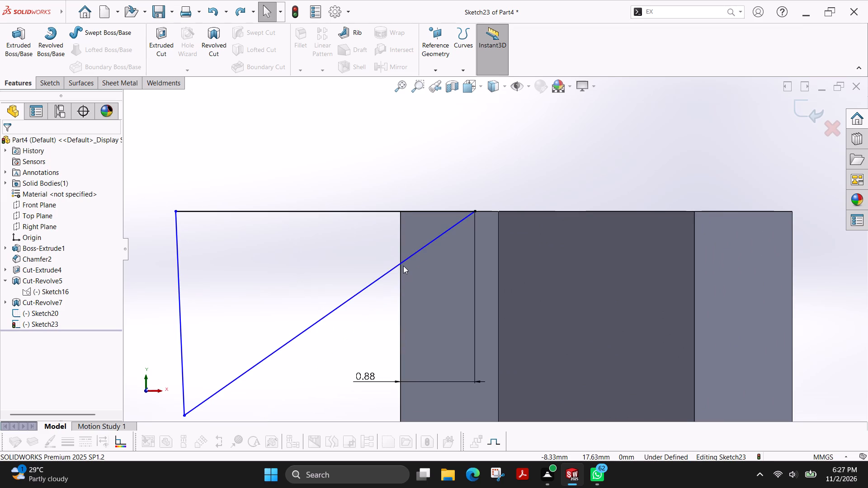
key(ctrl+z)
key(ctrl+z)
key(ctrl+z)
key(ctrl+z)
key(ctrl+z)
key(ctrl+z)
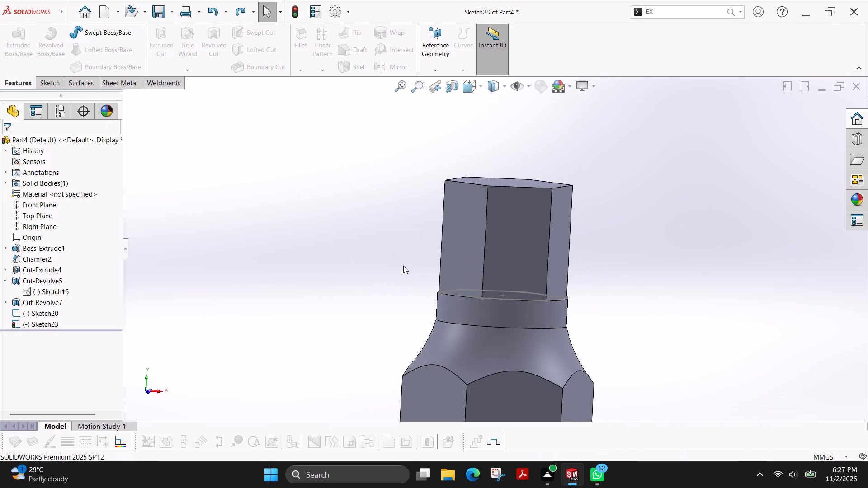
Start a new sketch on the Front Plane for the upper hexagon's top.
click(46, 84)
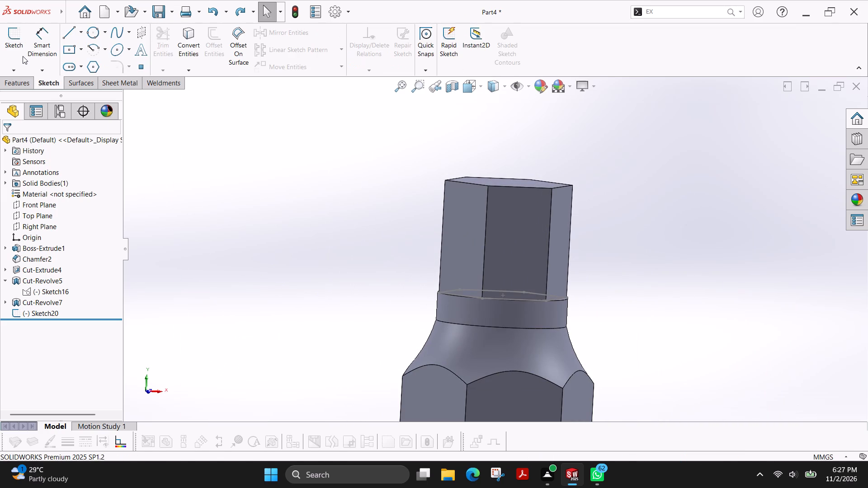
click(23, 56)
click(126, 95)
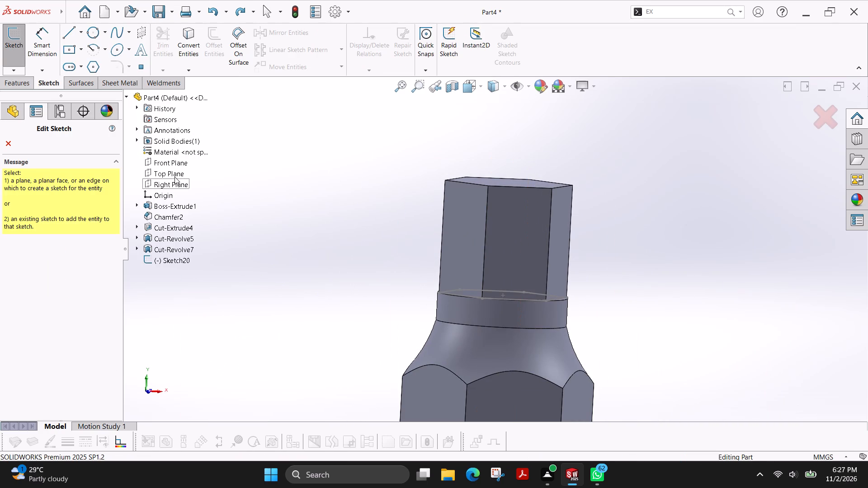
click(174, 160)
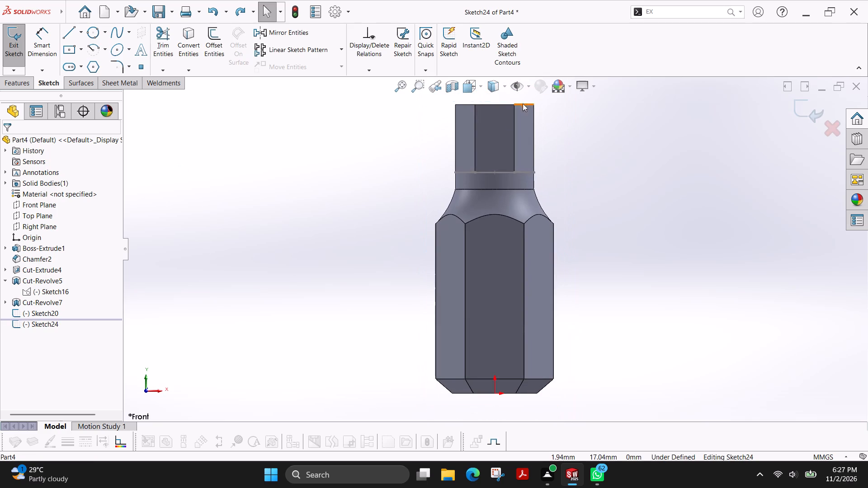
scroll(488, 139, up, 2)
scroll(491, 139, down, 4)
scroll(485, 194, down, 3)
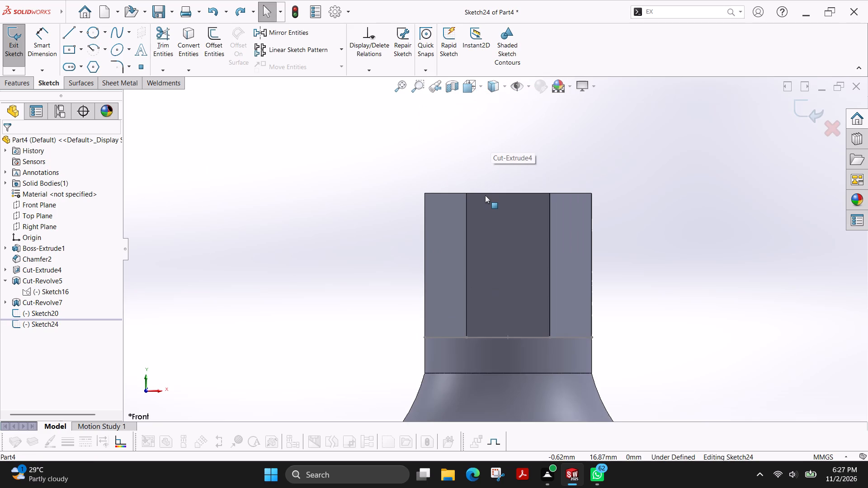
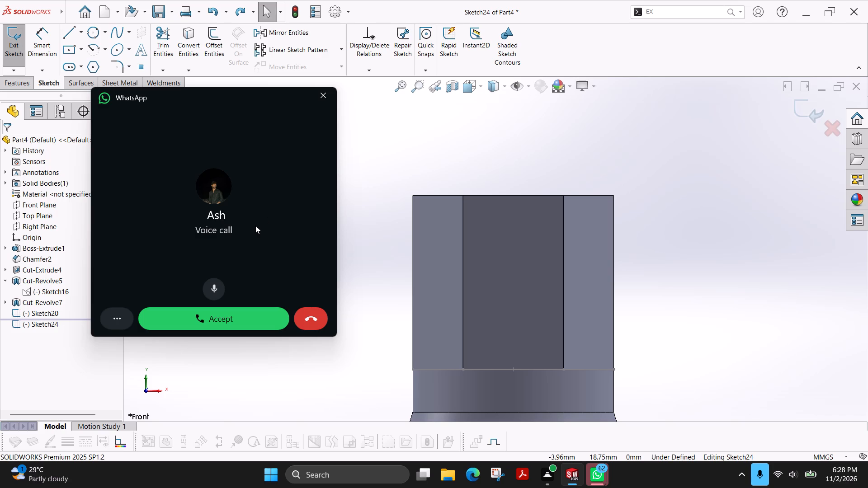
Accept the incoming WhatsApp voice call.
click(226, 321)
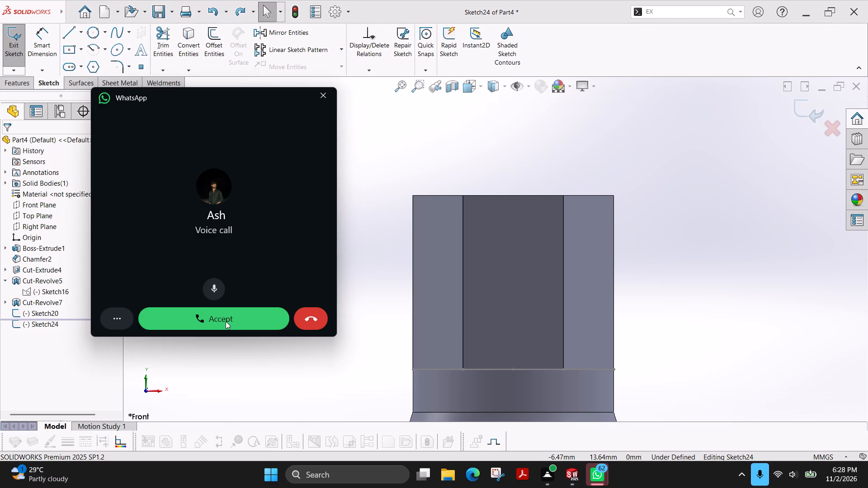
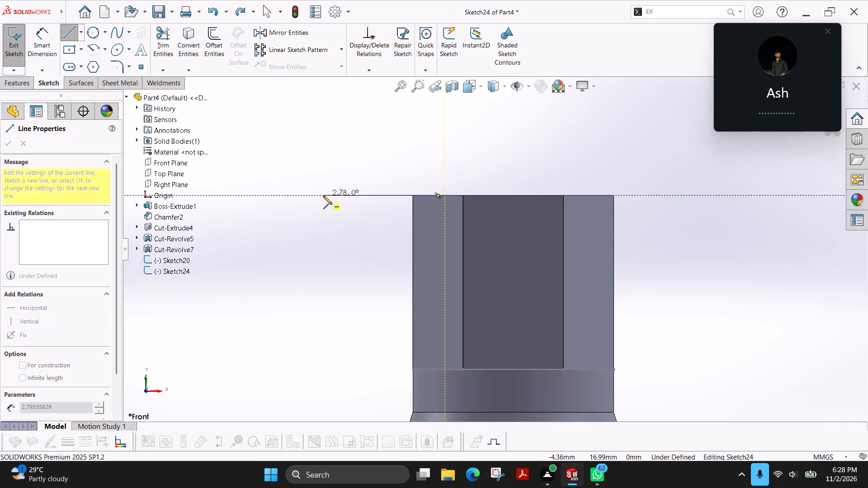
Sketch a closed triangle across the hex tip's upper corner, with a horizontal side about 2.8 mm and a vertical side about 1.54 mm.
click(323, 196)
click(324, 263)
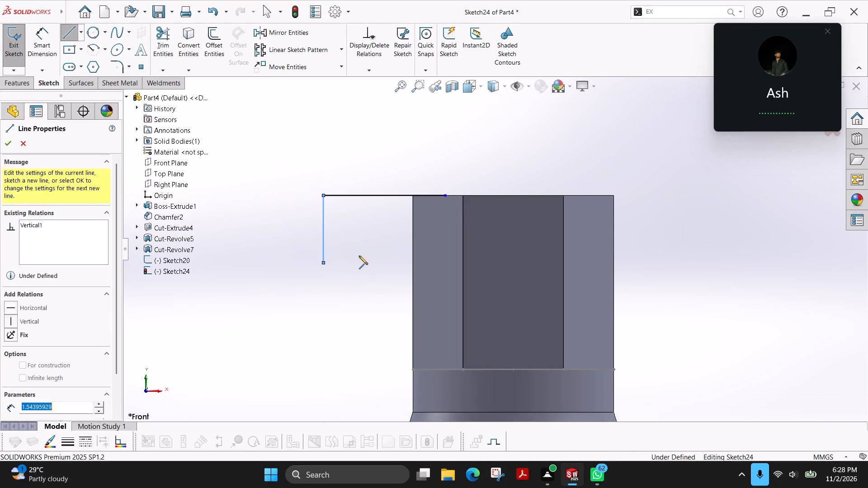
click(444, 197)
key(Escape)
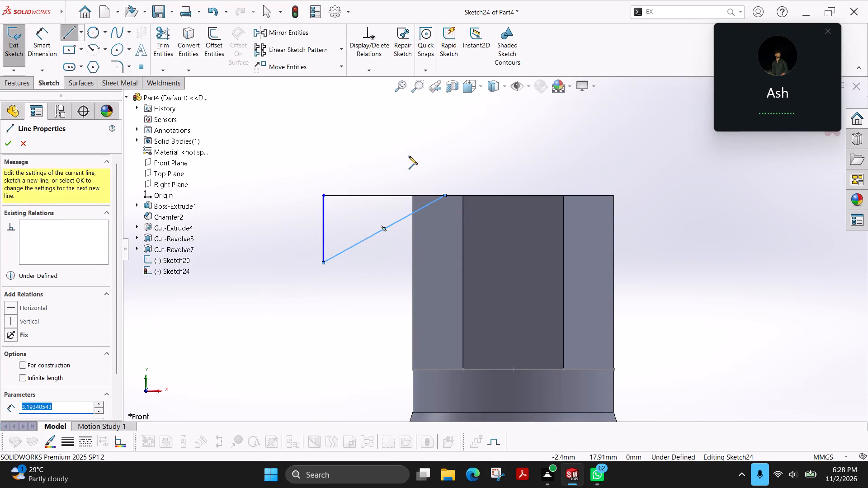
key(Escape)
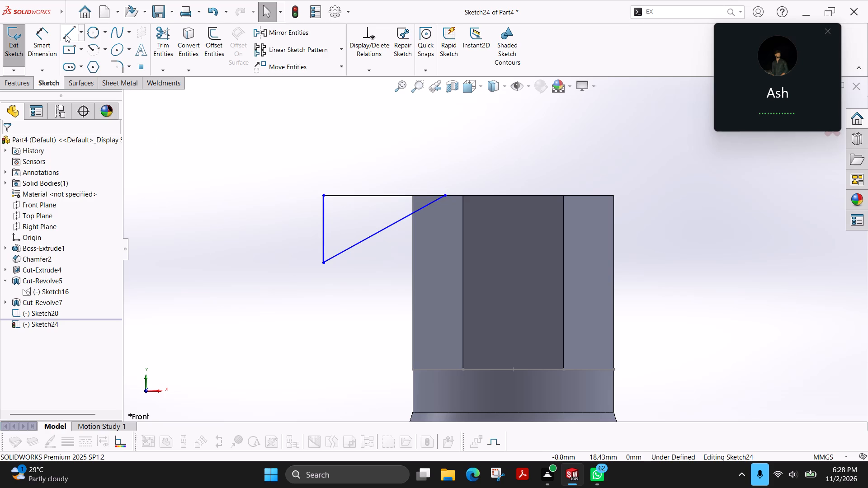
Dimension the angle between the triangle's horizontal side and its diagonal as 45°.
click(43, 51)
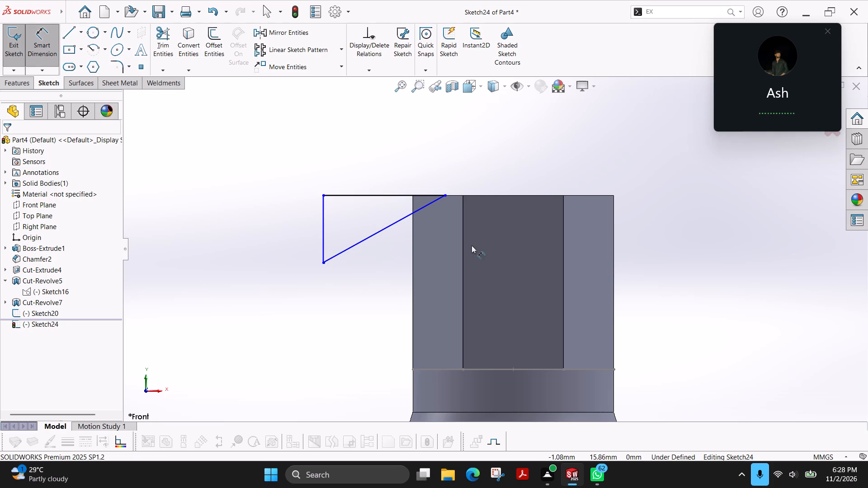
click(386, 226)
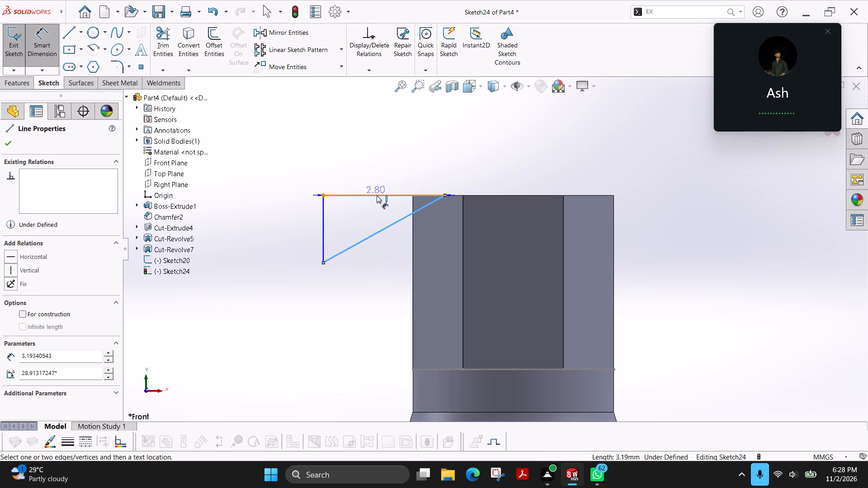
click(377, 195)
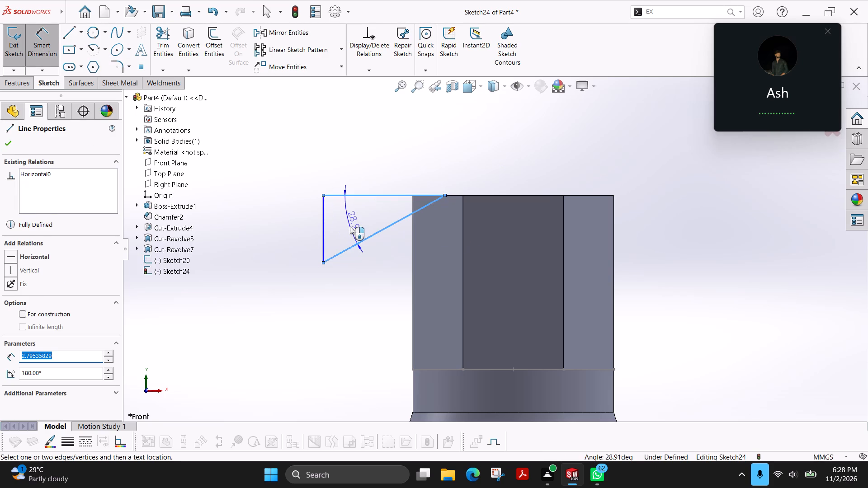
click(350, 226)
text(45)
key(Return)
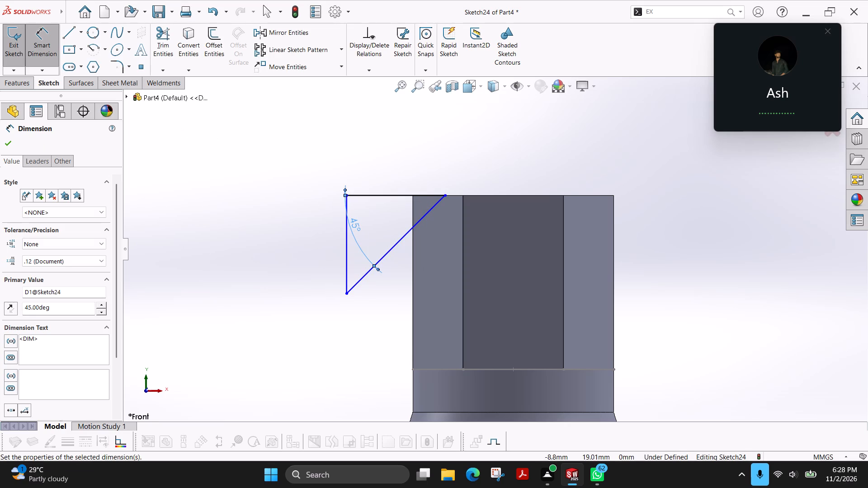
Sketch a vertical line about 1.72 mm along the tip's side edge to its top corner, and trim the profile to the small triangle inside.
click(67, 32)
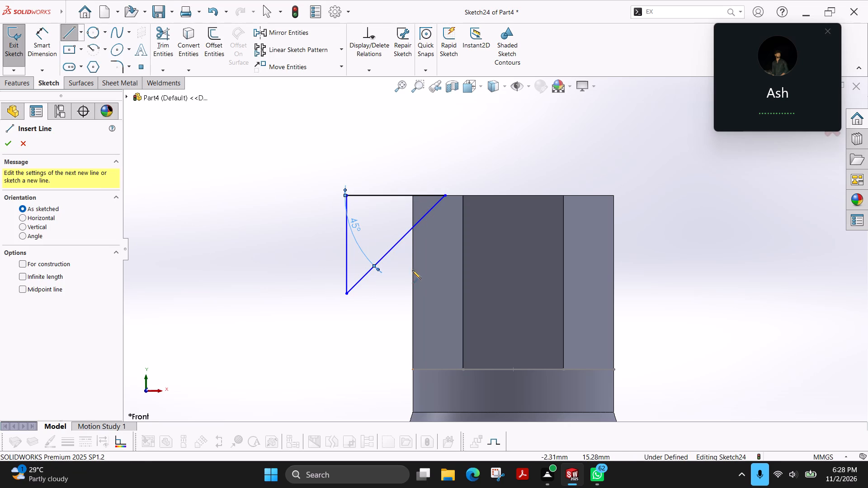
click(412, 270)
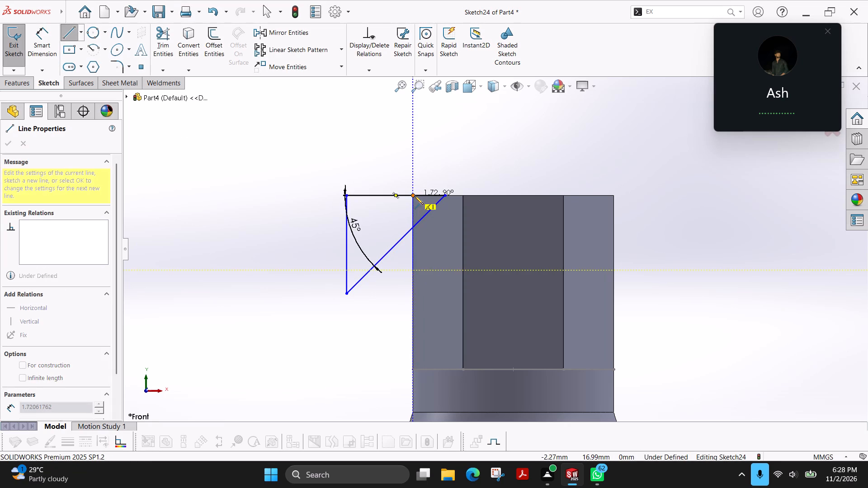
click(415, 196)
key(Escape)
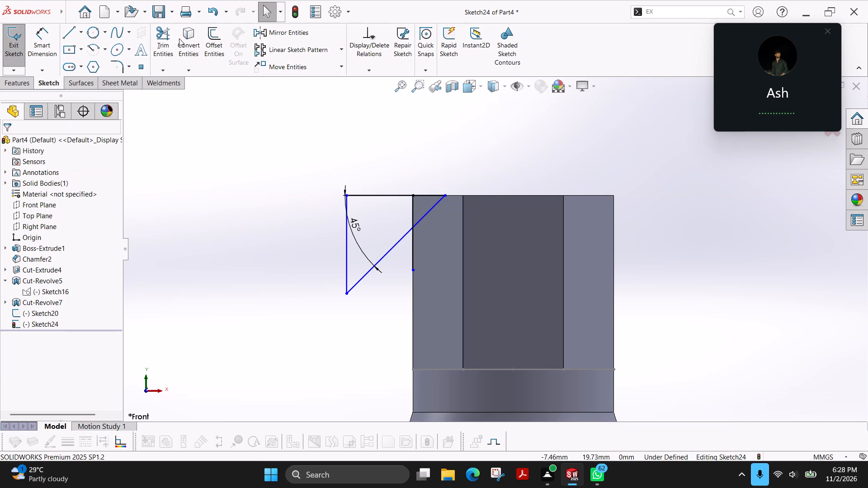
click(170, 49)
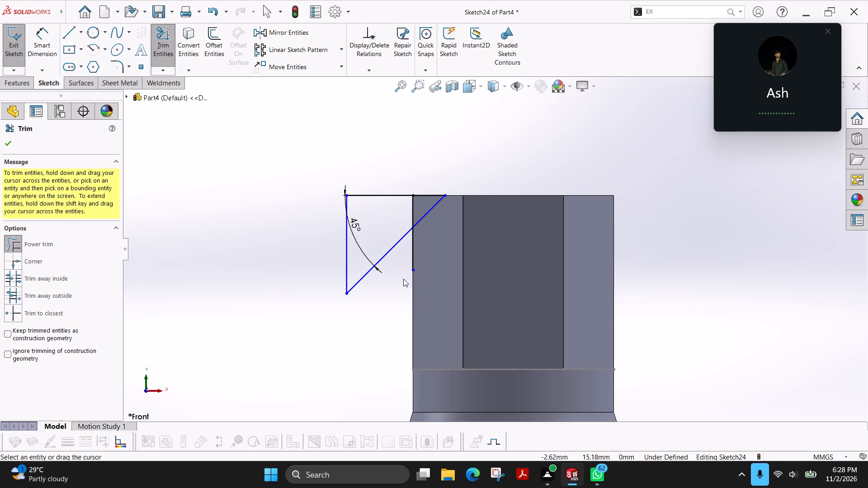
drag(391, 291, 369, 222)
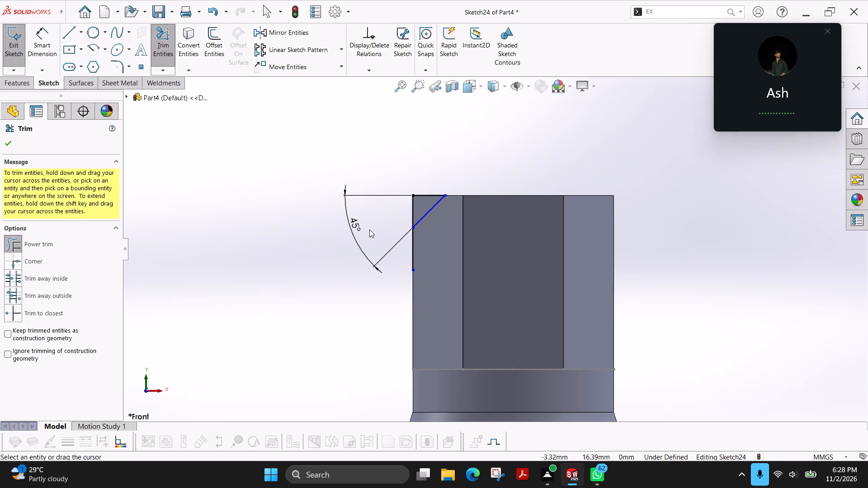
drag(435, 247, 383, 266)
Dimension the small corner triangle's vertical side as 0.5 mm.
scroll(428, 206, up, 1)
scroll(428, 206, down, 4)
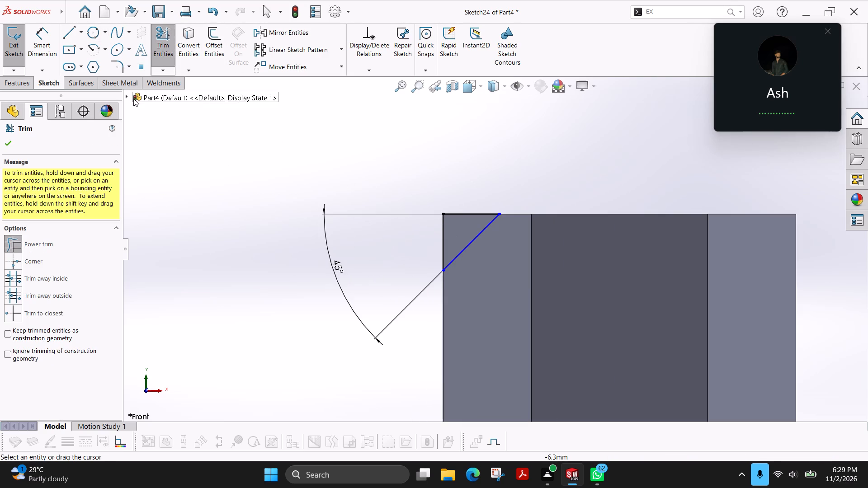
click(45, 51)
click(440, 244)
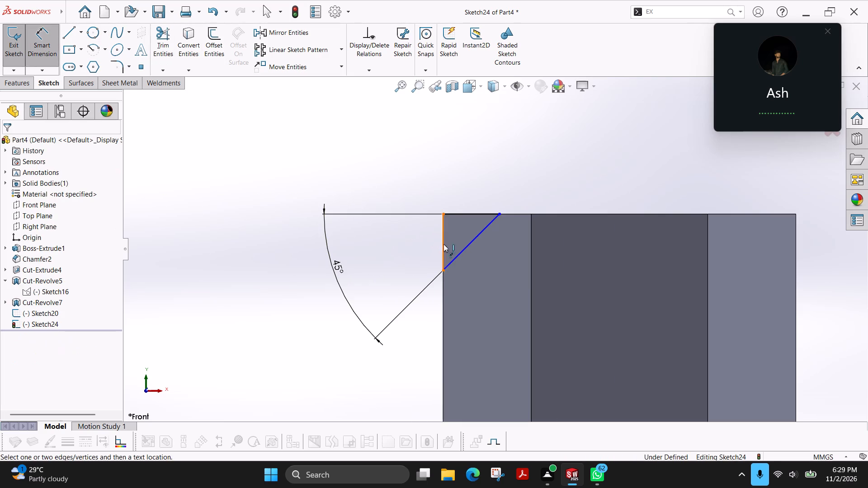
click(444, 244)
click(385, 249)
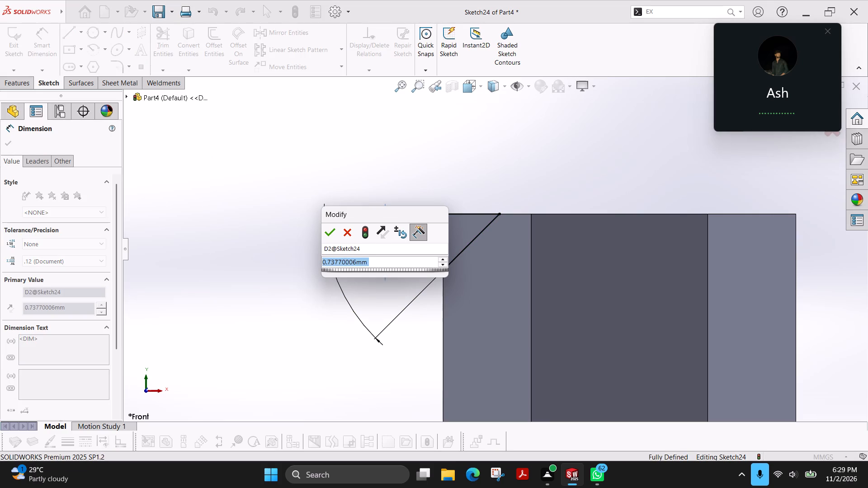
text(0.5)
key(Return)
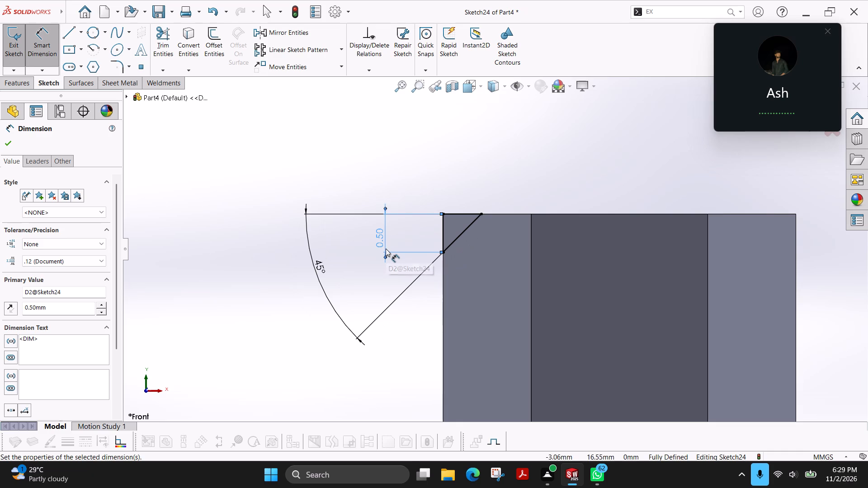
click(10, 147)
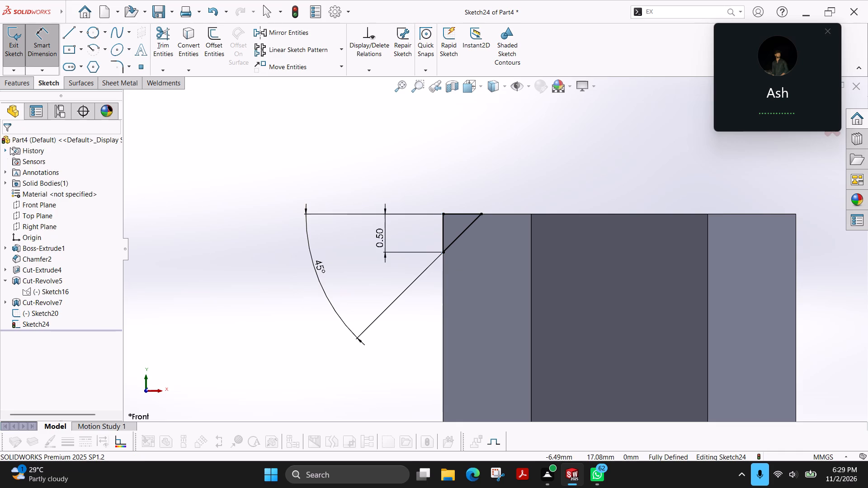
Sketch a vertical axis line about 2.47 mm long, downward from the midpoint of the tip's top edge.
click(74, 32)
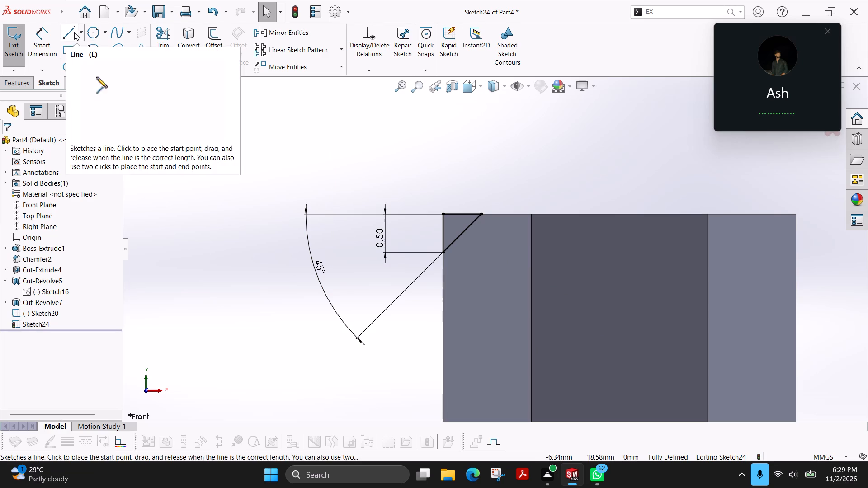
click(619, 213)
scroll(617, 312, up, 2)
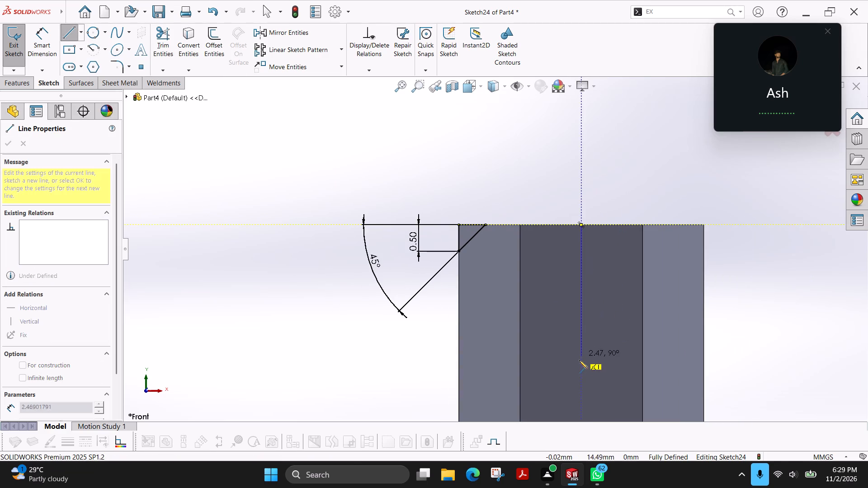
click(581, 369)
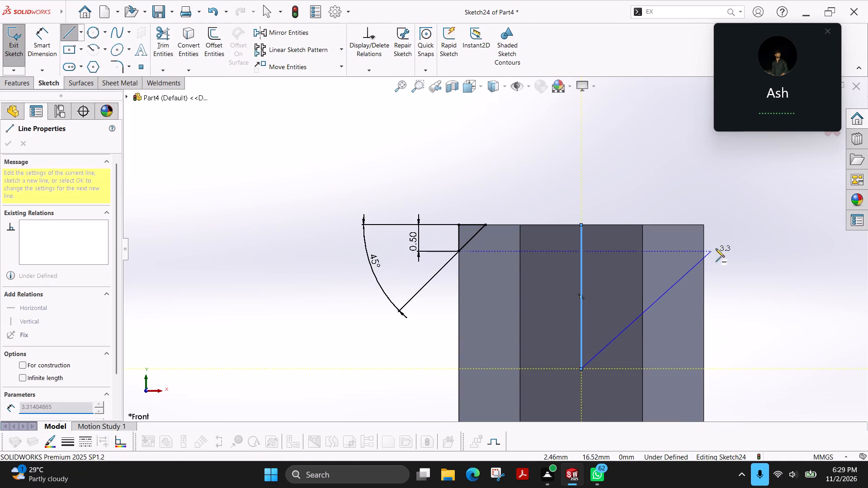
key(Escape)
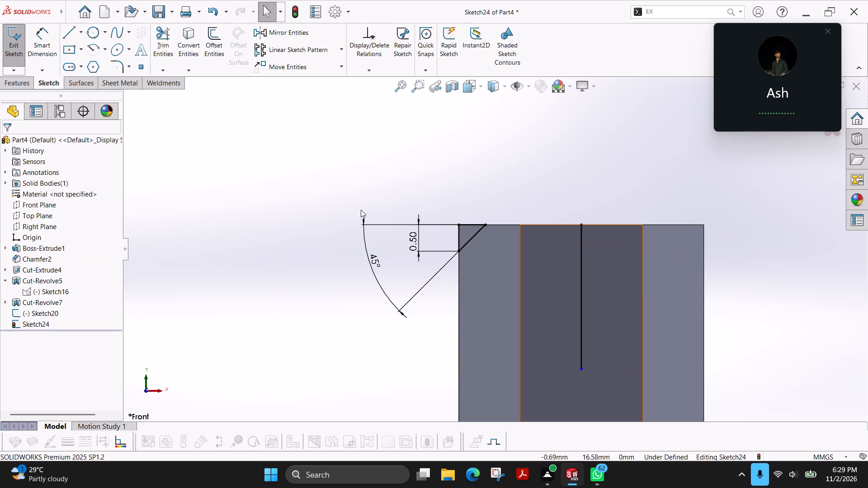
Create a 360° Revolved Cut of the corner triangle about the vertical centre line, with Thin Feature turned off.
click(19, 86)
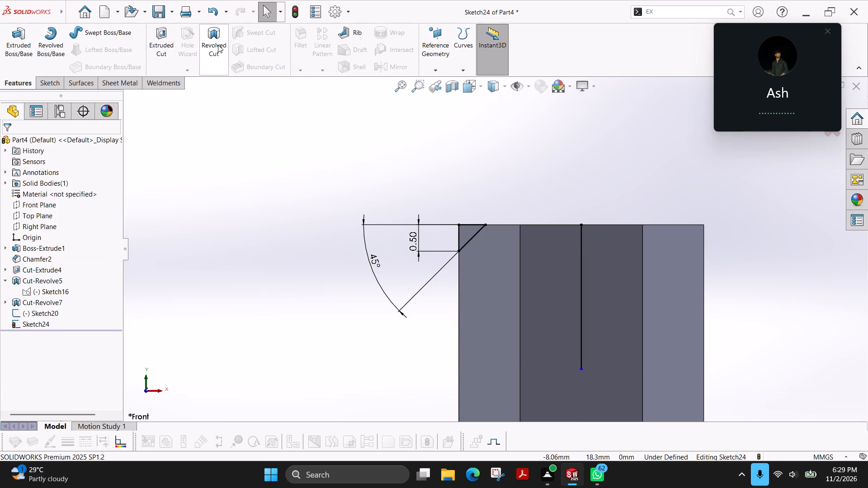
click(218, 45)
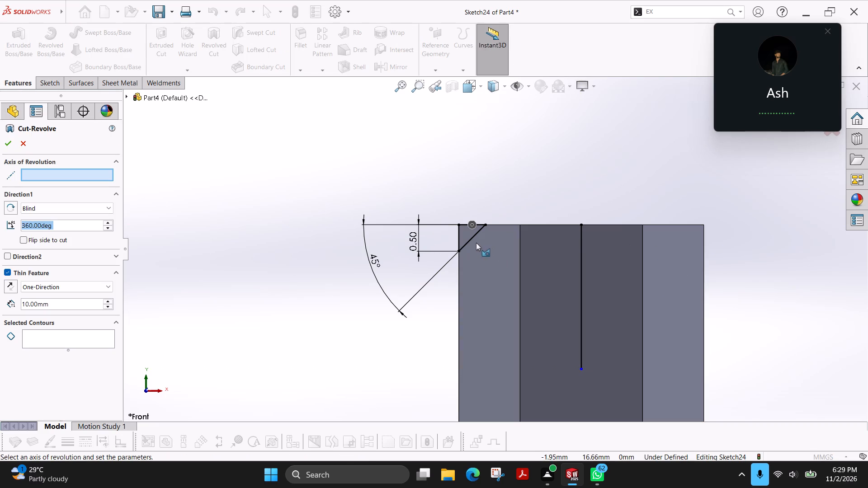
click(466, 244)
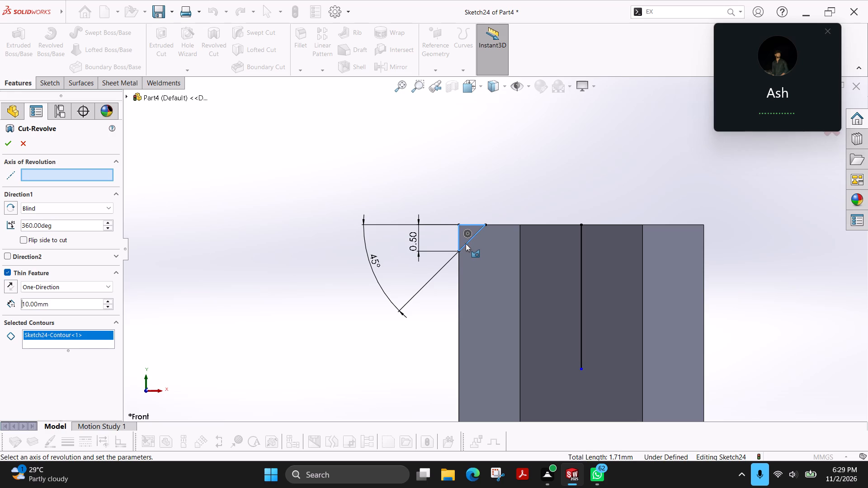
click(8, 271)
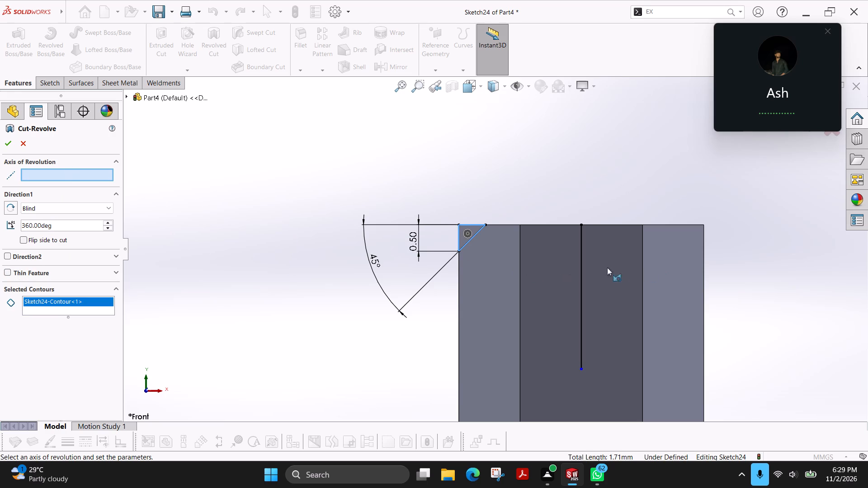
click(582, 277)
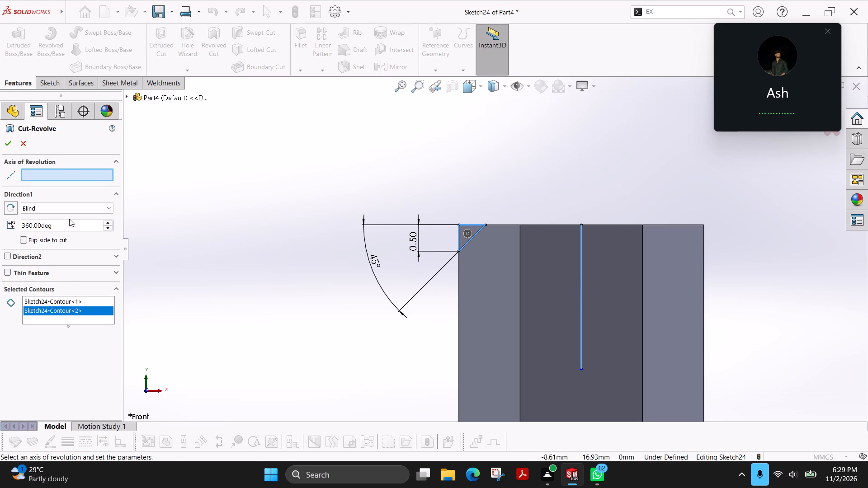
right_click(66, 311)
click(94, 333)
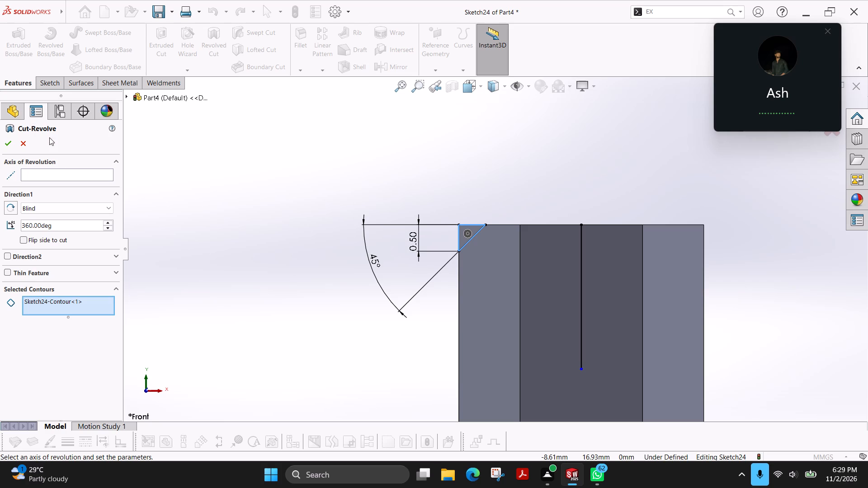
click(57, 172)
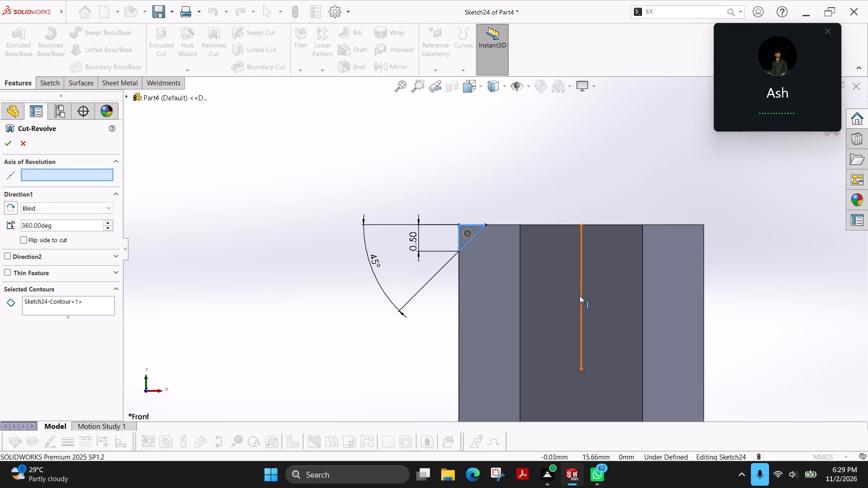
click(581, 295)
middle_drag(535, 140, 512, 208)
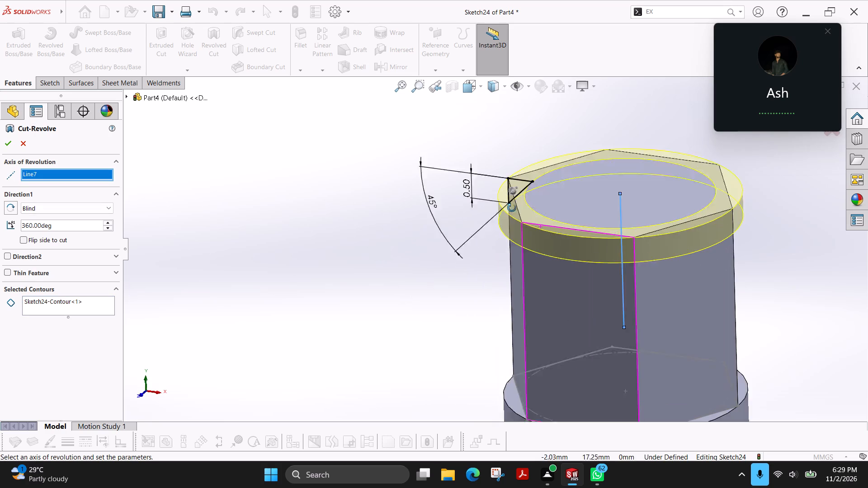
middle_drag(512, 208, 511, 219)
scroll(511, 219, up, 1)
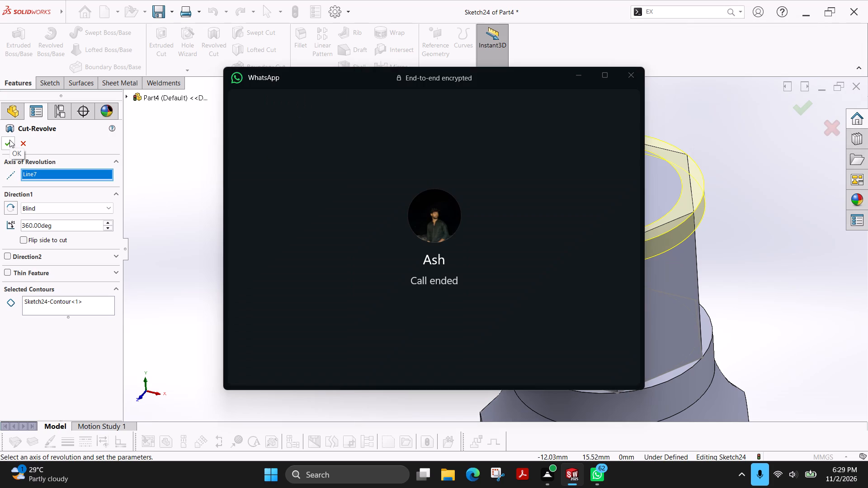
middle_drag(415, 283, 434, 230)
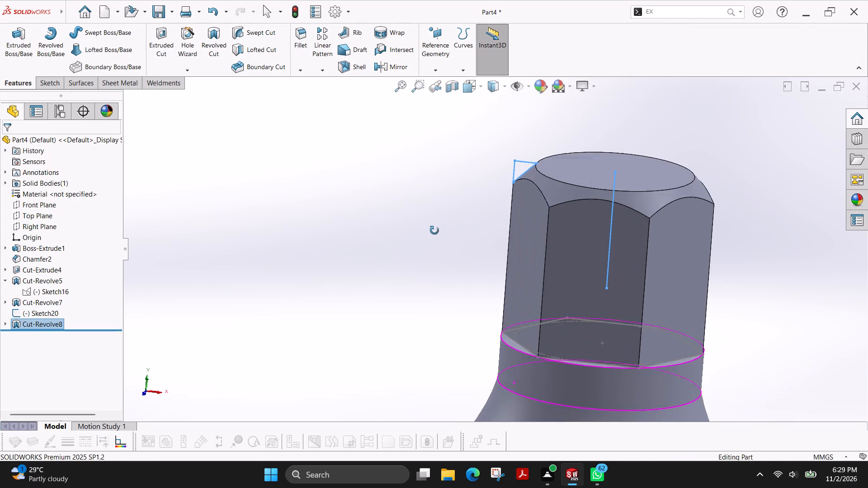
middle_drag(434, 230, 433, 229)
key(Escape)
Hide the leftover hexagon sketch (Sketch20) at the base of the hex tip.
scroll(430, 229, up, 6)
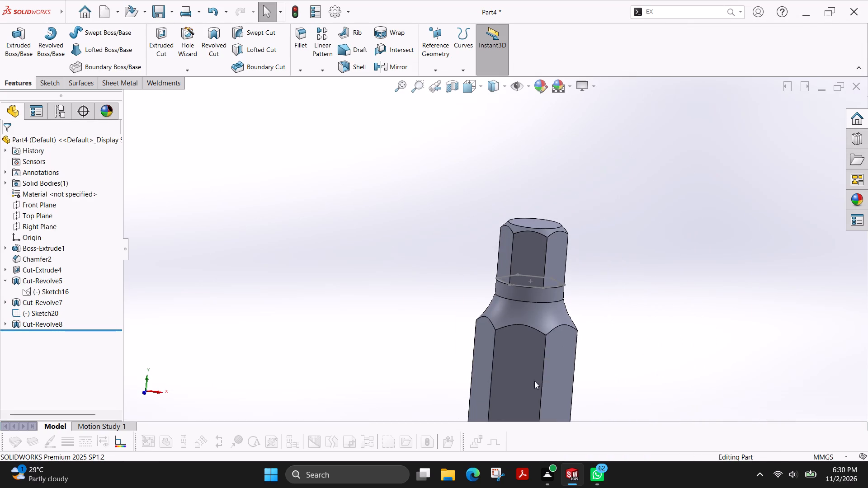
scroll(556, 363, up, 3)
scroll(521, 298, down, 5)
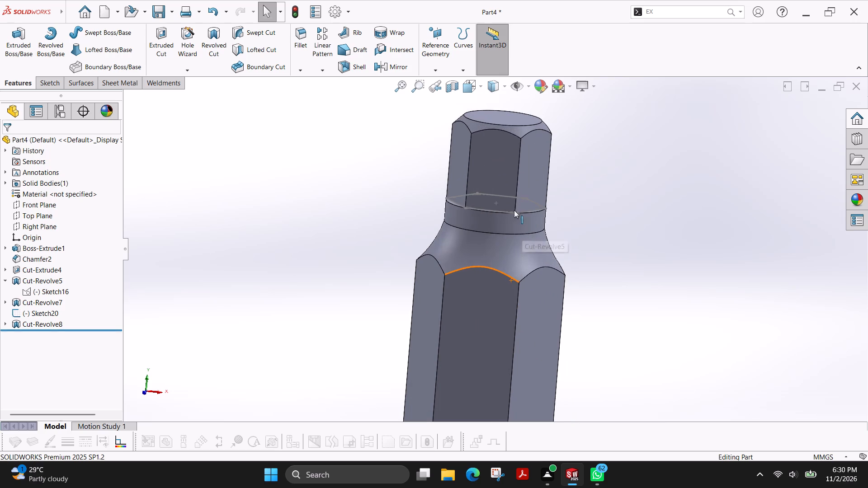
scroll(509, 209, down, 4)
middle_drag(509, 210, 511, 277)
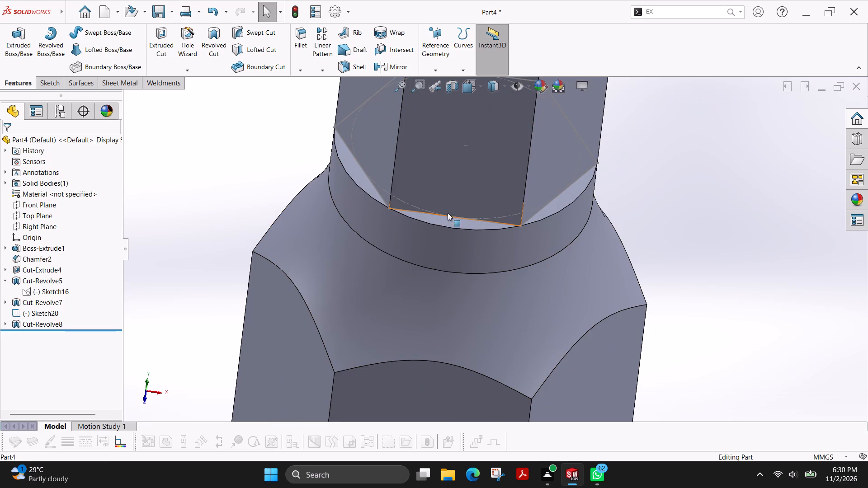
right_click(50, 314)
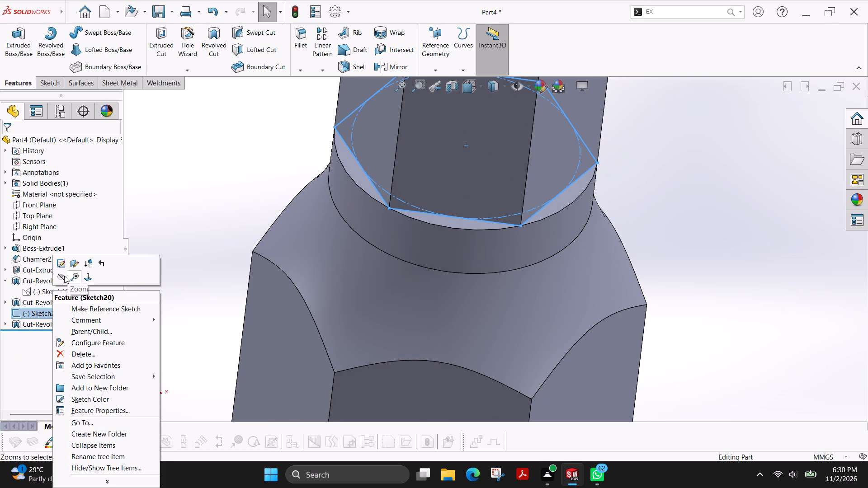
click(58, 279)
Save the part as fujiPart152 in the solidworks folder inside the Desktop's fuji drawing file folder.
scroll(265, 303, up, 6)
middle_drag(511, 366, 512, 350)
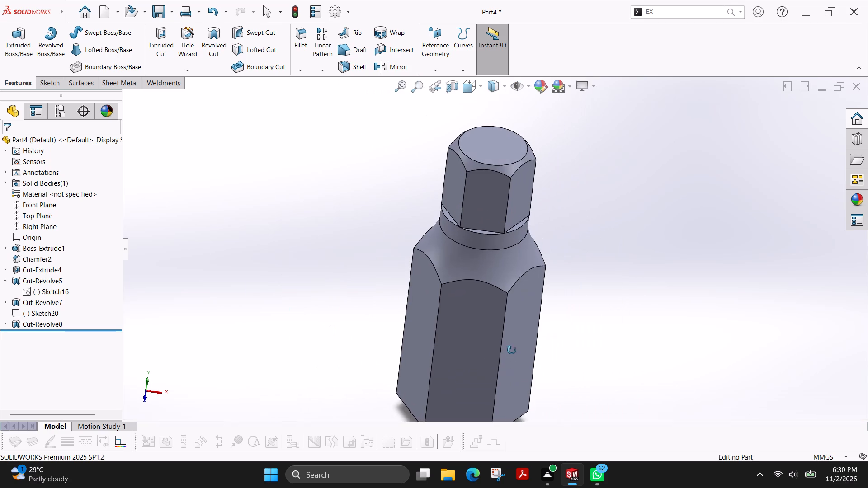
middle_drag(512, 350, 509, 341)
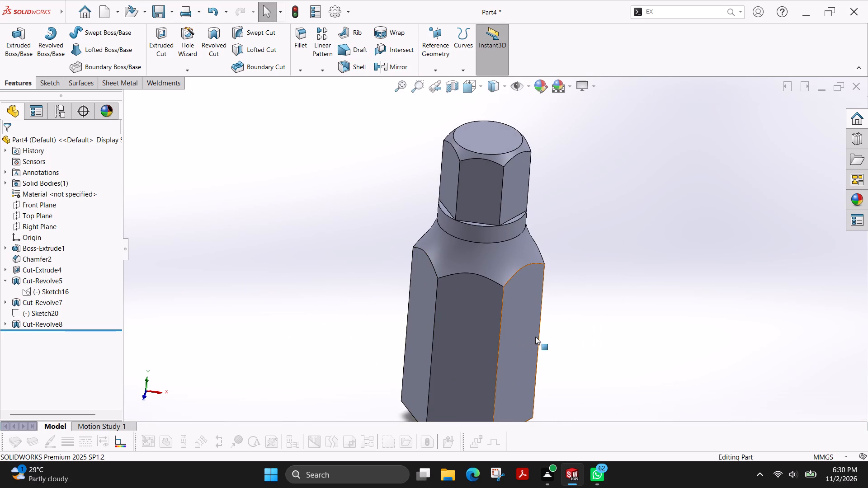
middle_drag(535, 337, 535, 326)
scroll(538, 318, up, 2)
middle_drag(549, 349, 549, 308)
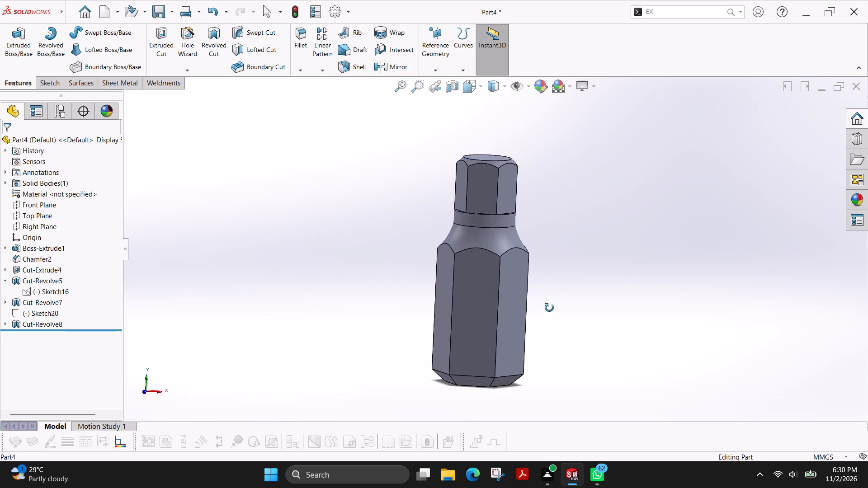
middle_drag(549, 308, 547, 305)
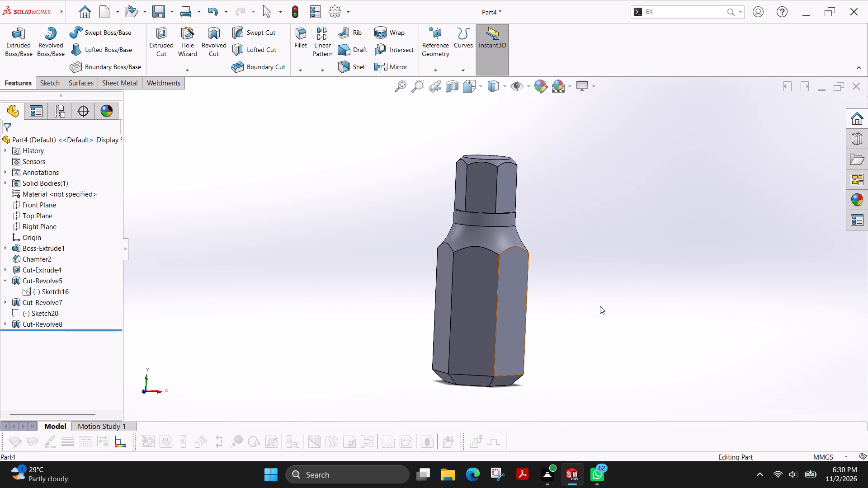
key(ctrl+s)
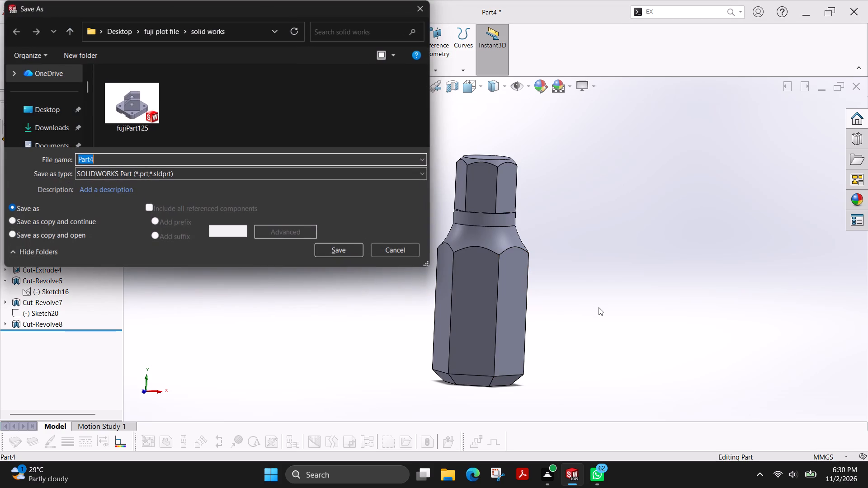
click(125, 28)
double_click(161, 111)
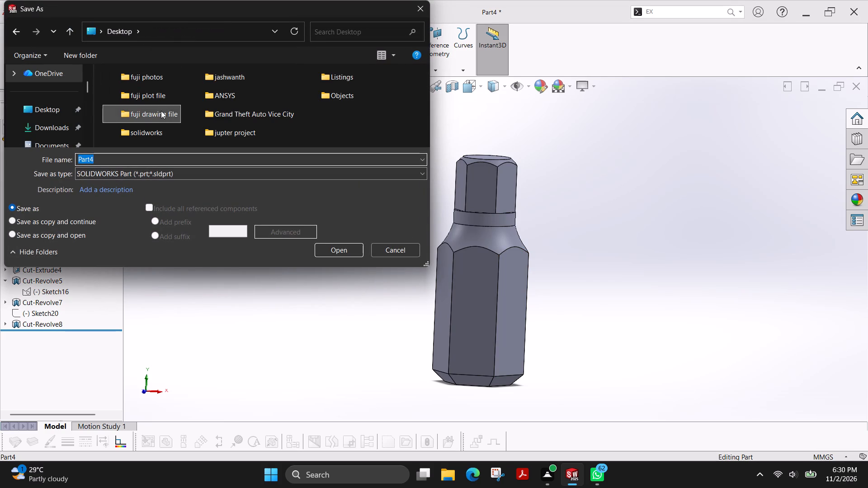
double_click(151, 94)
scroll(216, 114, down, 11)
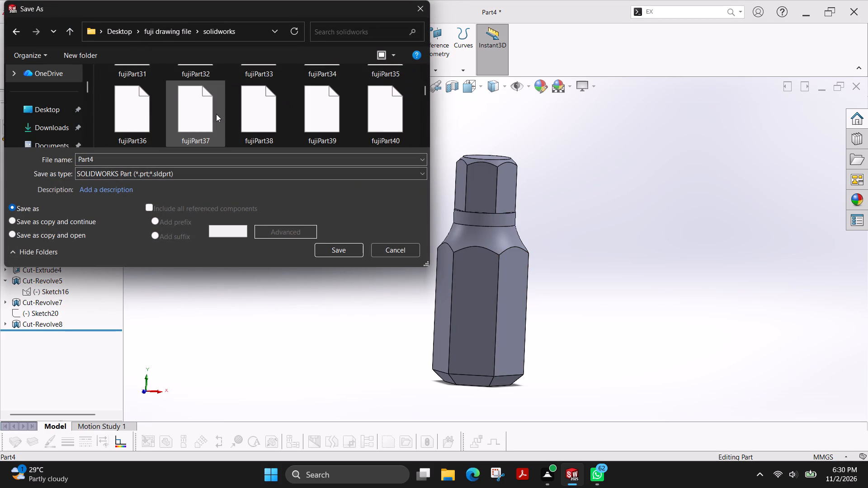
scroll(216, 114, down, 20)
scroll(216, 114, down, 20)
scroll(216, 114, down, 4)
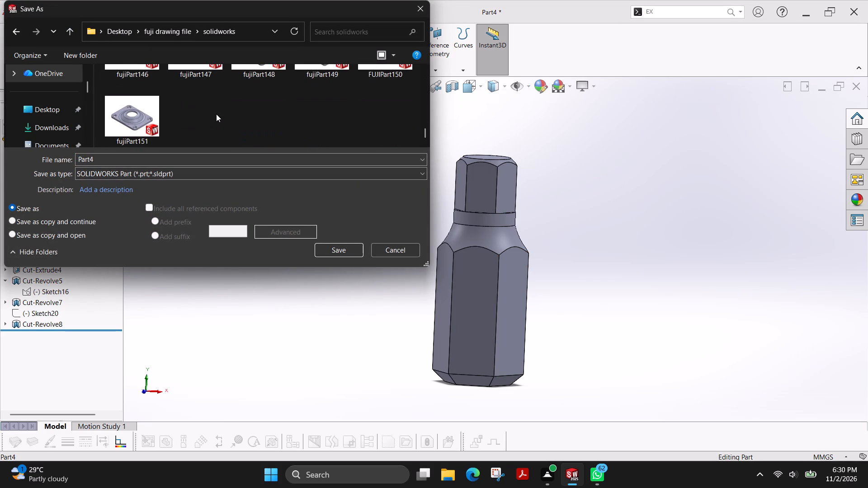
scroll(216, 114, down, 9)
click(138, 160)
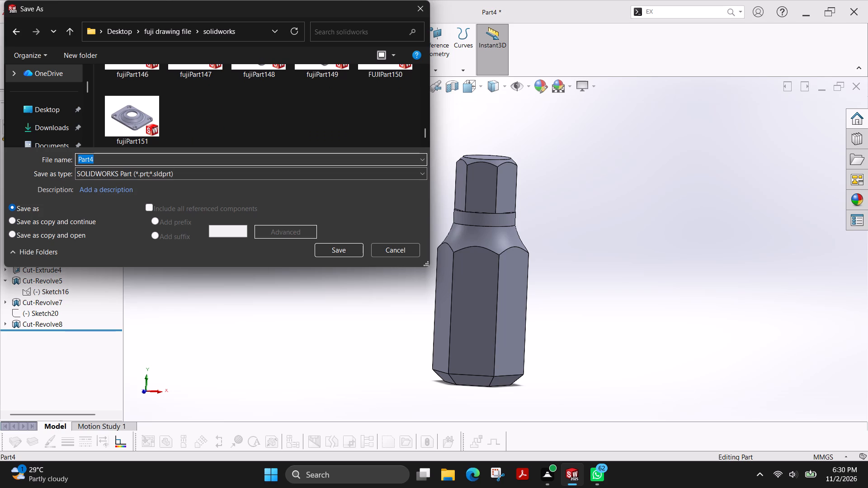
key(Right)
key(BackSpace)
text(152)
key(Left)
key(Left)
key(Left)
key(Left)
key(Left)
key(Left)
key(Left)
key(Left)
key(Left)
key(Left)
key(Left)
key(Left)
key(Left)
text(fuji)
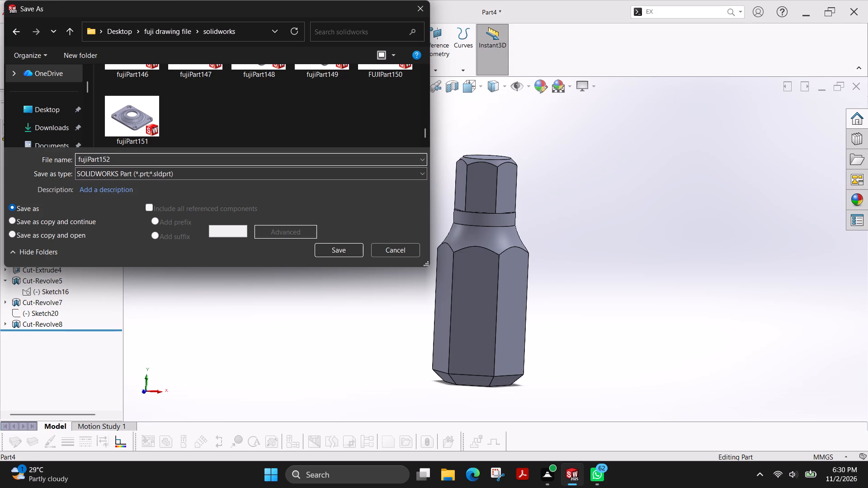
click(352, 255)
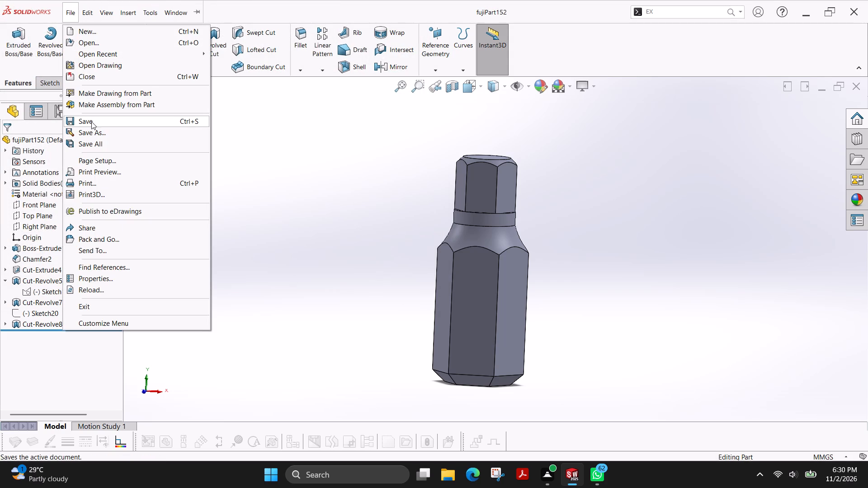
Export the upright view of the part as PDF fujiPart152 to the Desktop's fuji plot file > solid works folder.
click(102, 133)
click(126, 30)
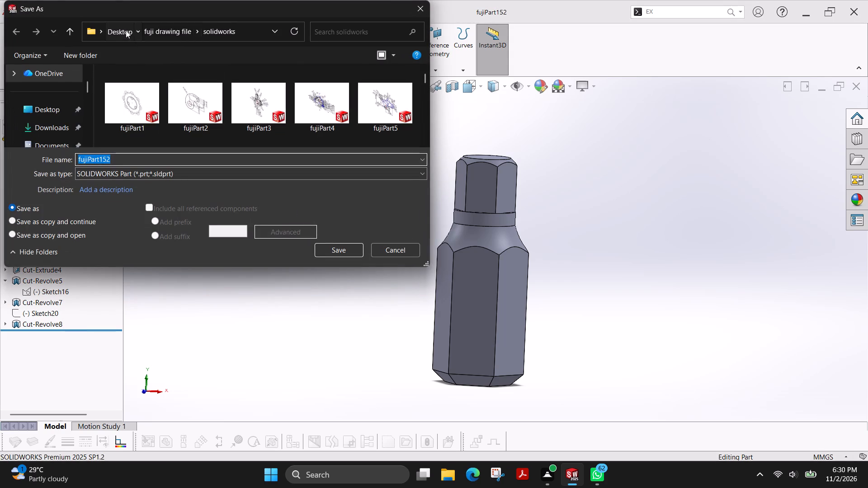
double_click(160, 92)
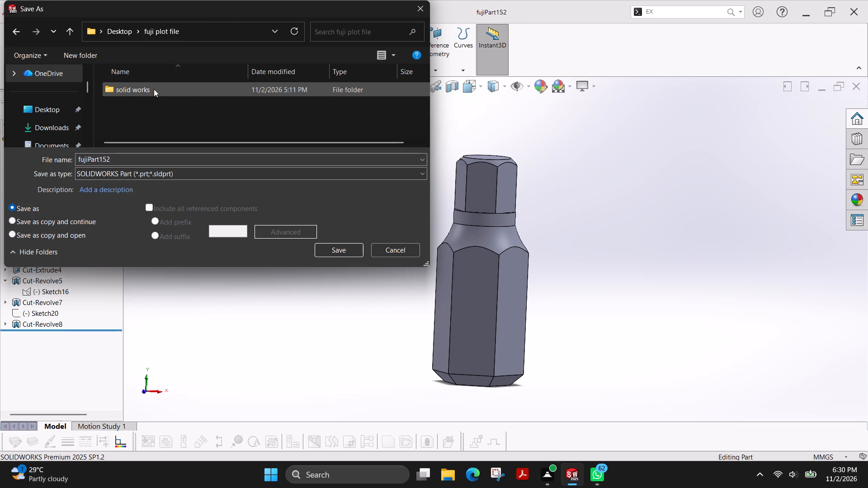
double_click(150, 89)
click(122, 177)
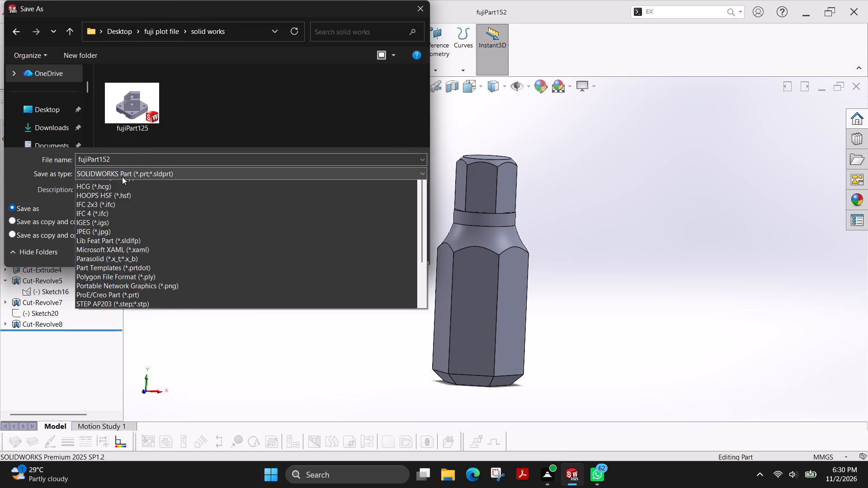
click(138, 268)
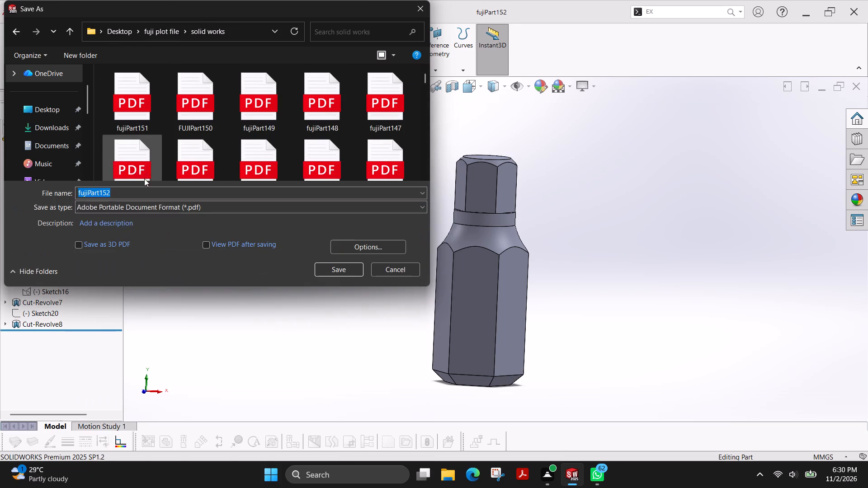
click(331, 272)
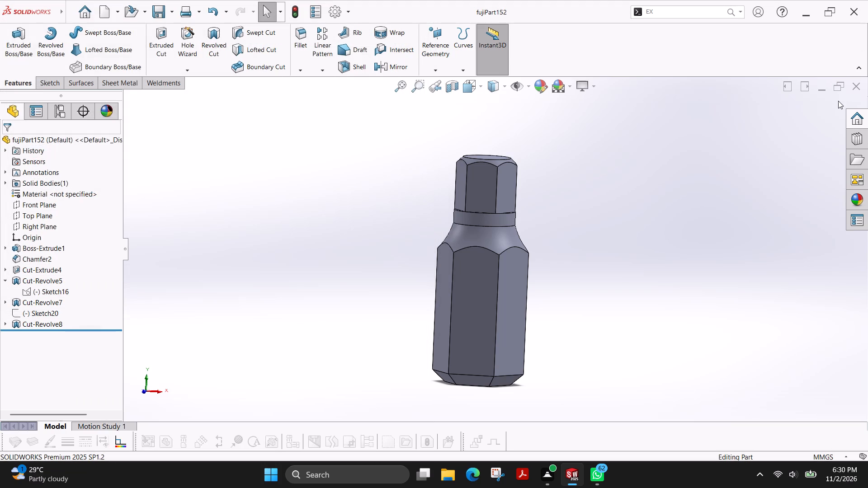